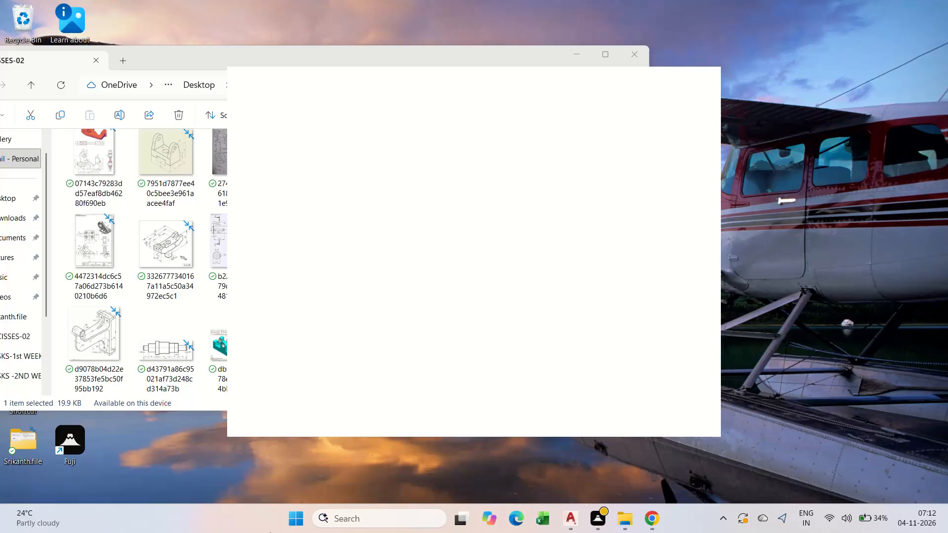
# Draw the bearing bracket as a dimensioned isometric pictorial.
# Switch to AutoCAD Mechanical and start a new blank drawing.
pyautogui.click(118, 450)
pyautogui.click(576, 524)
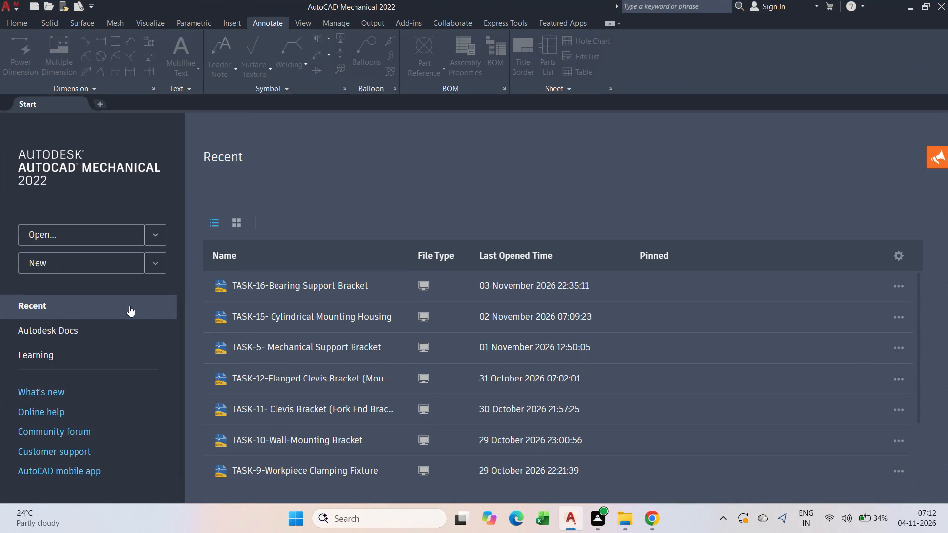
pyautogui.click(99, 104)
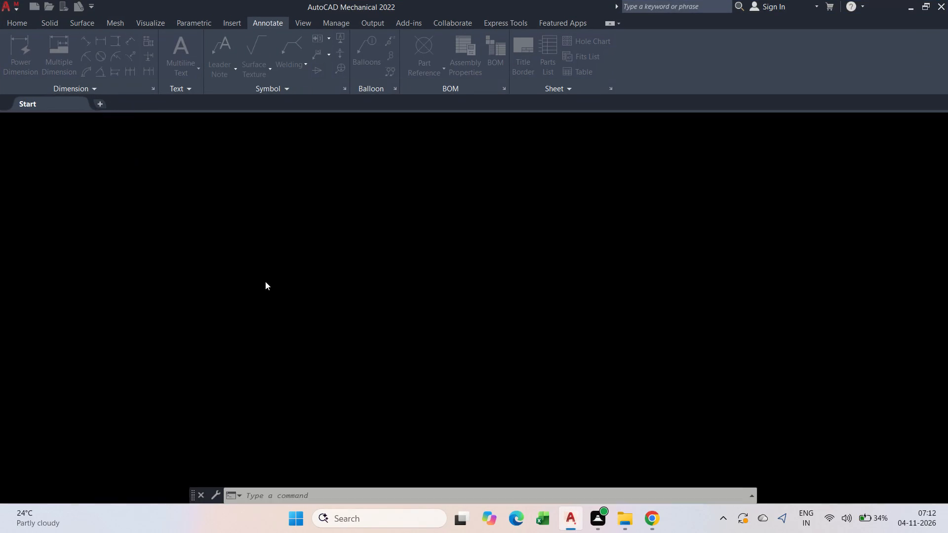
pyautogui.hotkey('ctrl', 's')
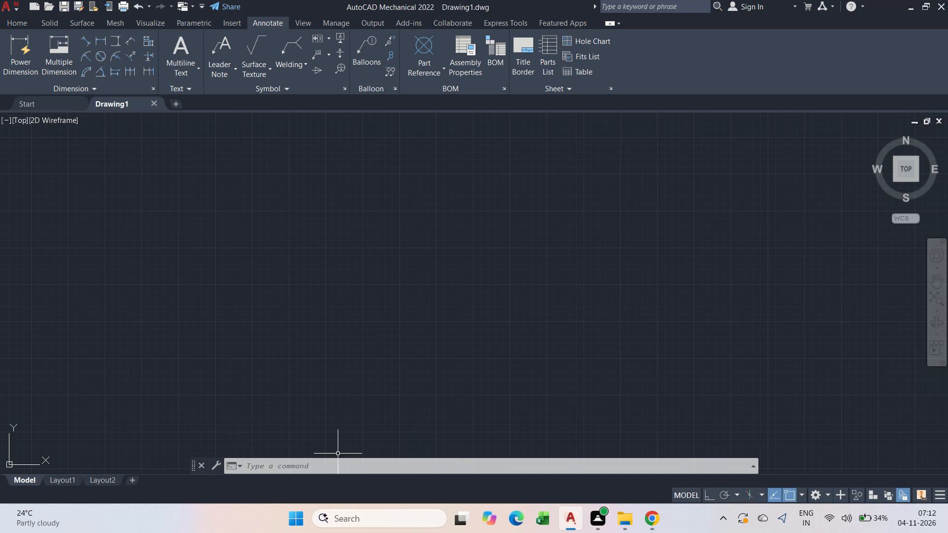
# Turn on command-history logging with the LOGFILEON command.
pyautogui.click(331, 465)
pyautogui.write('lof')
pyautogui.press('BackSpace')
pyautogui.press('g')
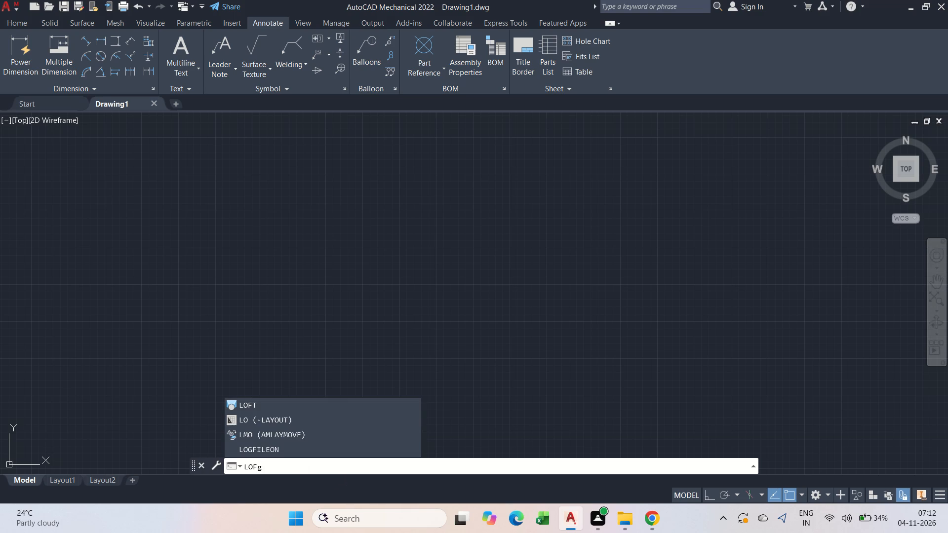
pyautogui.press('BackSpace')
pyautogui.press('BackSpace')
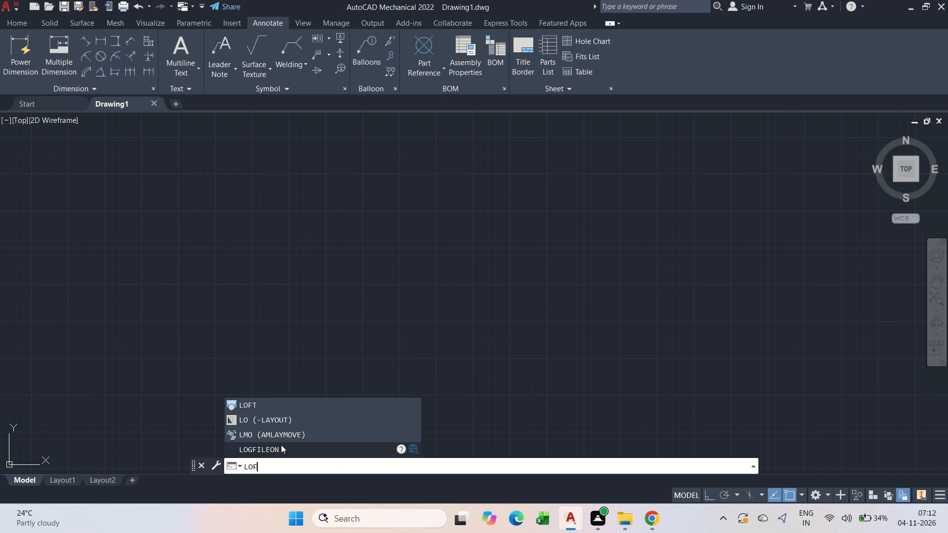
pyautogui.press('BackSpace')
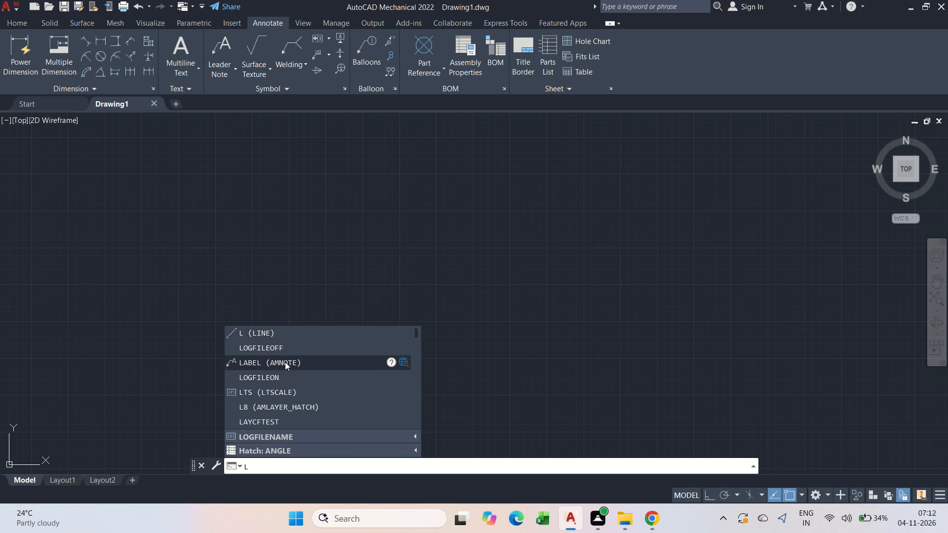
pyautogui.click(297, 376)
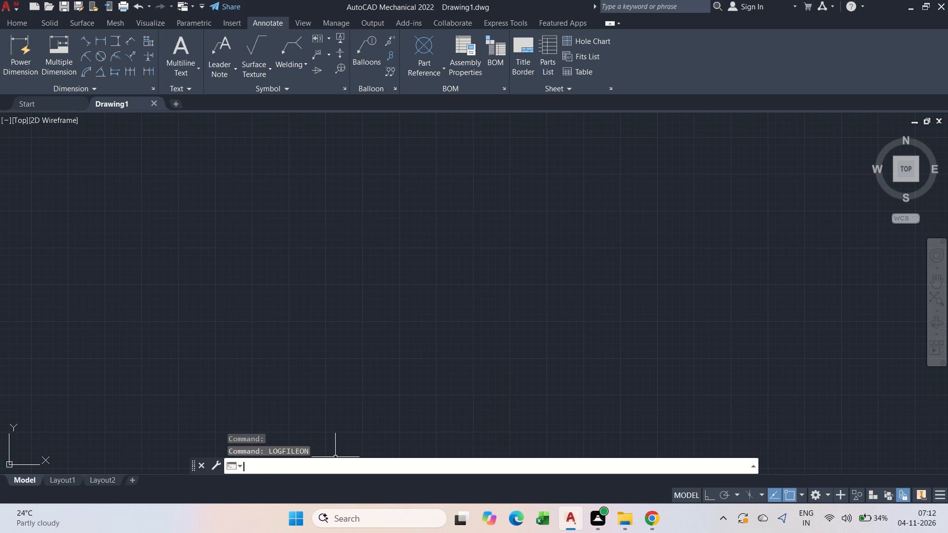
# Start saving the drawing and browse to the TASKS -2ND WEEK folder as its location.
pyautogui.hotkey('ctrl', 's')
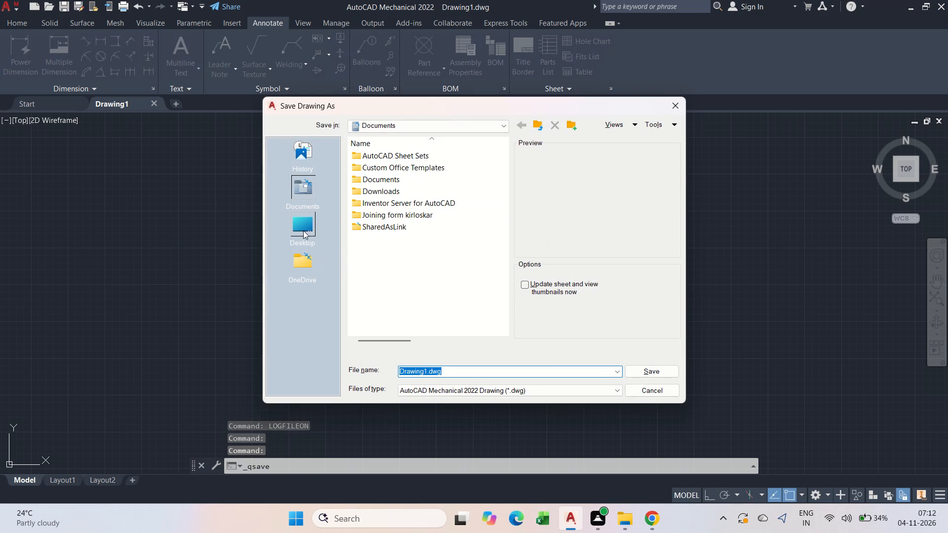
pyautogui.click(303, 231)
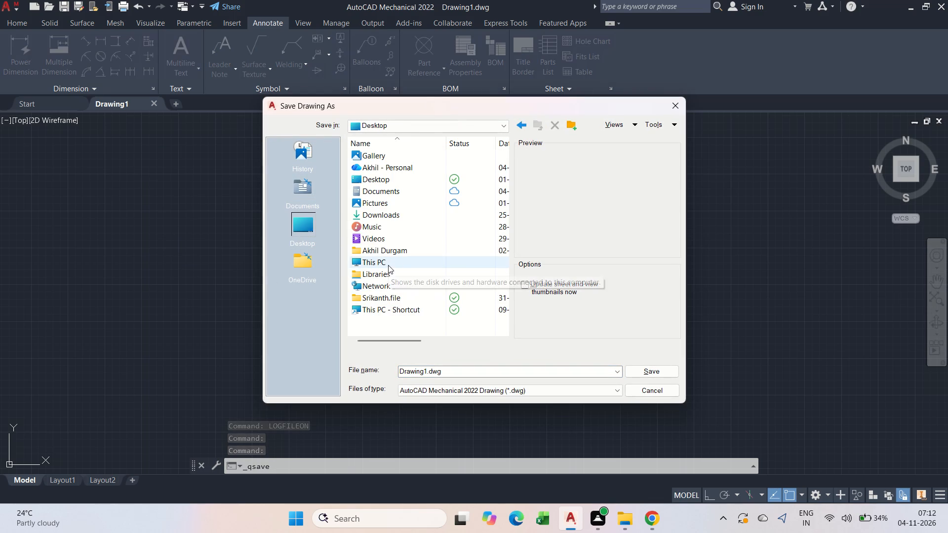
pyautogui.doubleClick(388, 265)
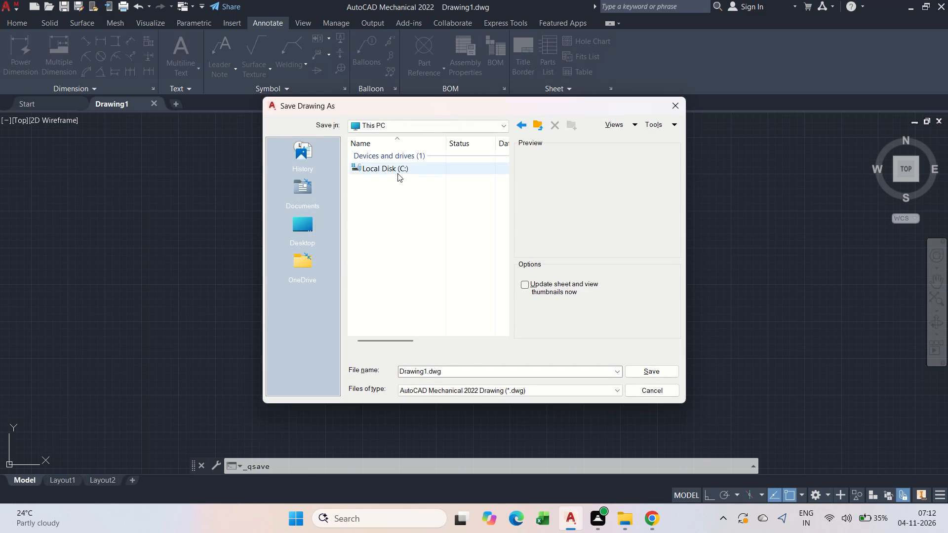
pyautogui.doubleClick(397, 173)
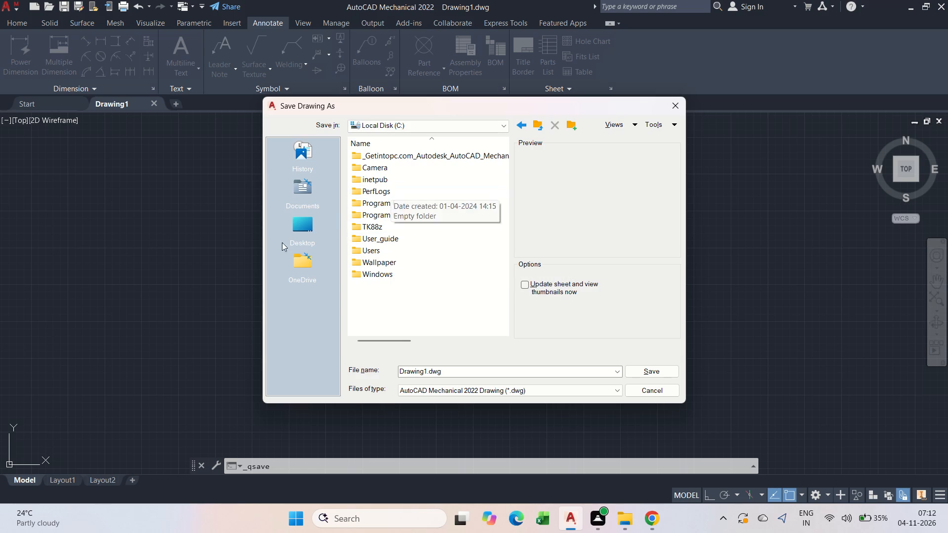
pyautogui.click(303, 221)
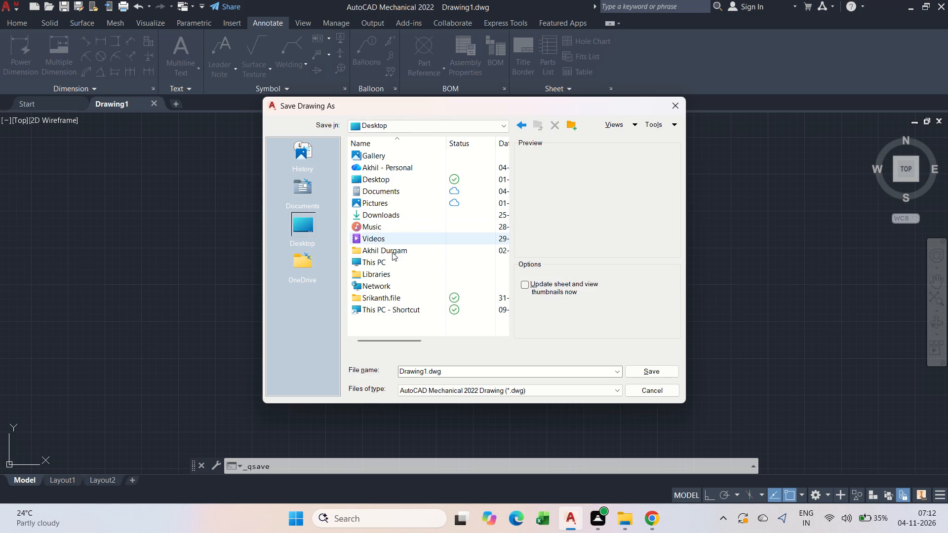
pyautogui.doubleClick(384, 261)
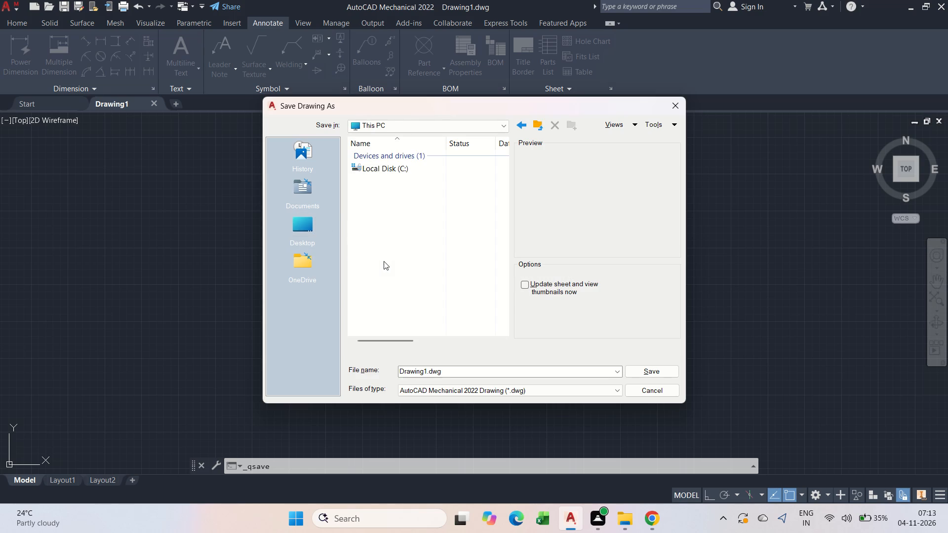
pyautogui.click(519, 127)
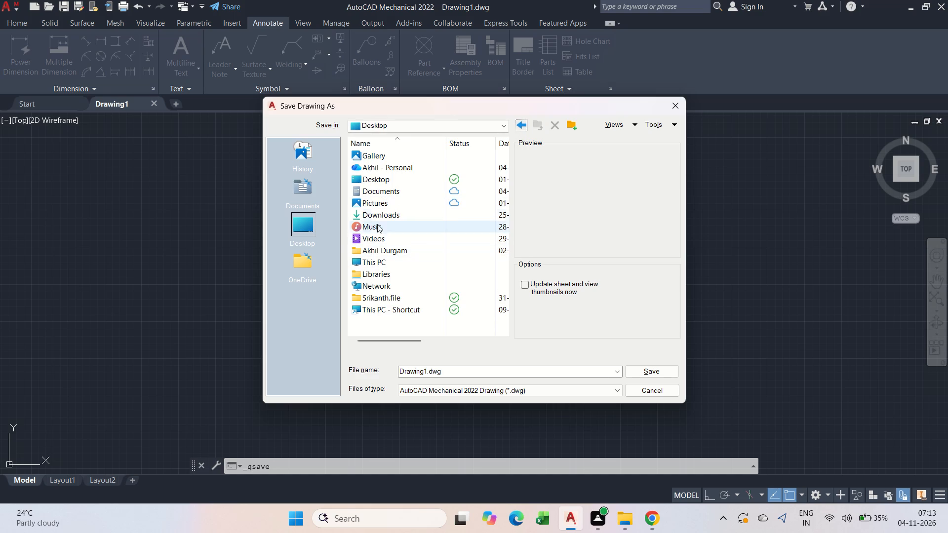
pyautogui.click(388, 286)
pyautogui.doubleClick(391, 294)
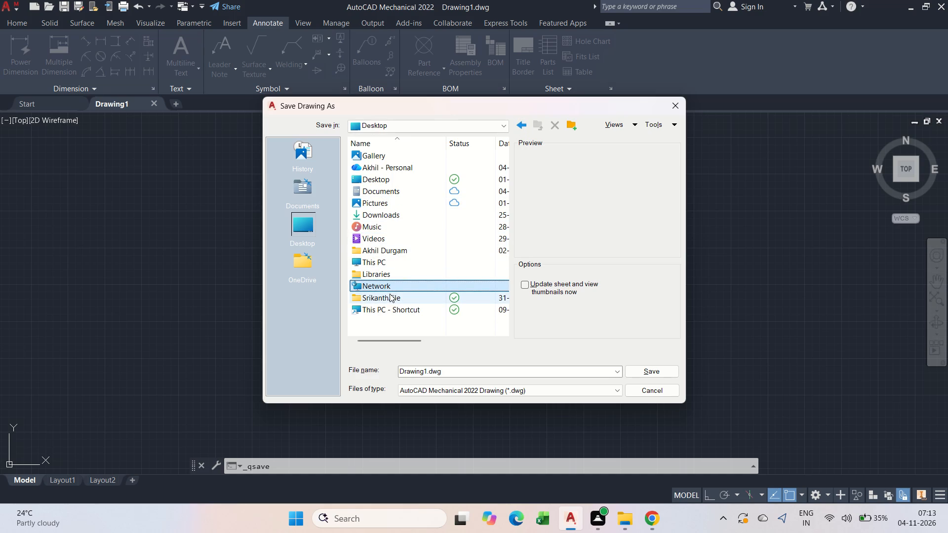
pyautogui.click(398, 344)
pyautogui.doubleClick(394, 300)
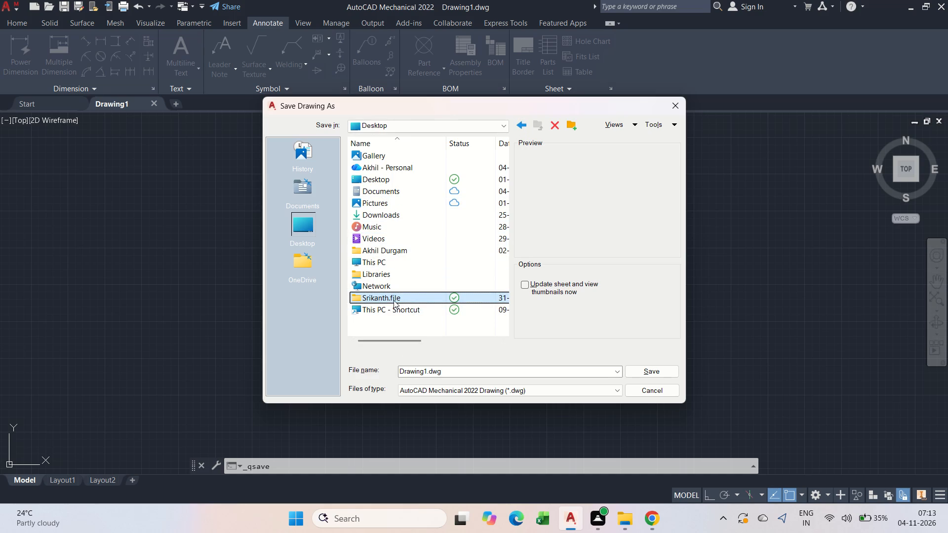
pyautogui.doubleClick(390, 180)
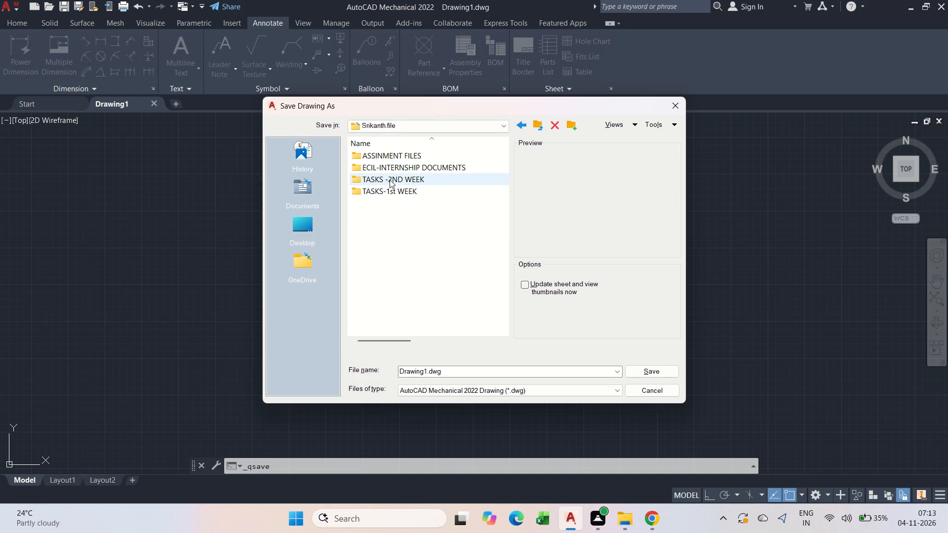
# Name the drawing TASK-17-Bearing Bracket and save it in the TASKS -2ND WEEK folder.
pyautogui.click(448, 372)
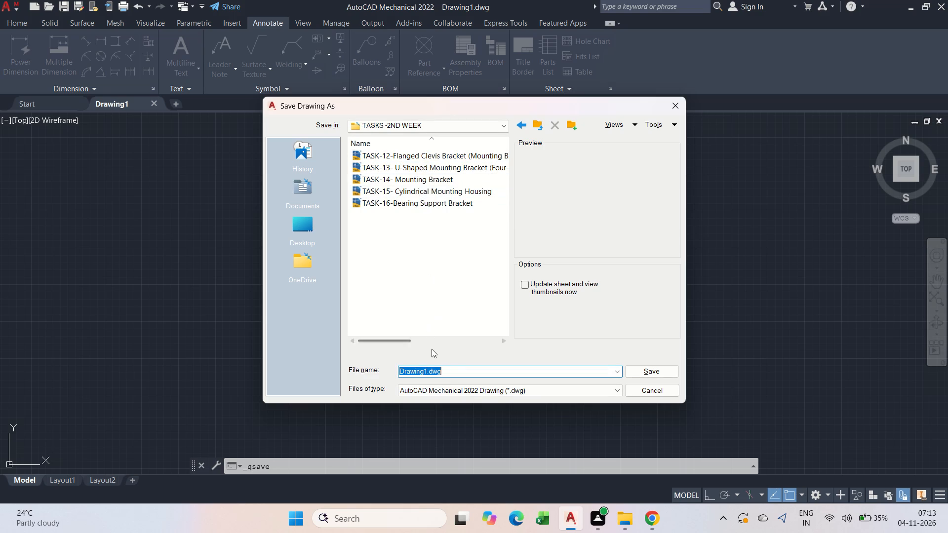
pyautogui.press('BackSpace')
pyautogui.write('tas')
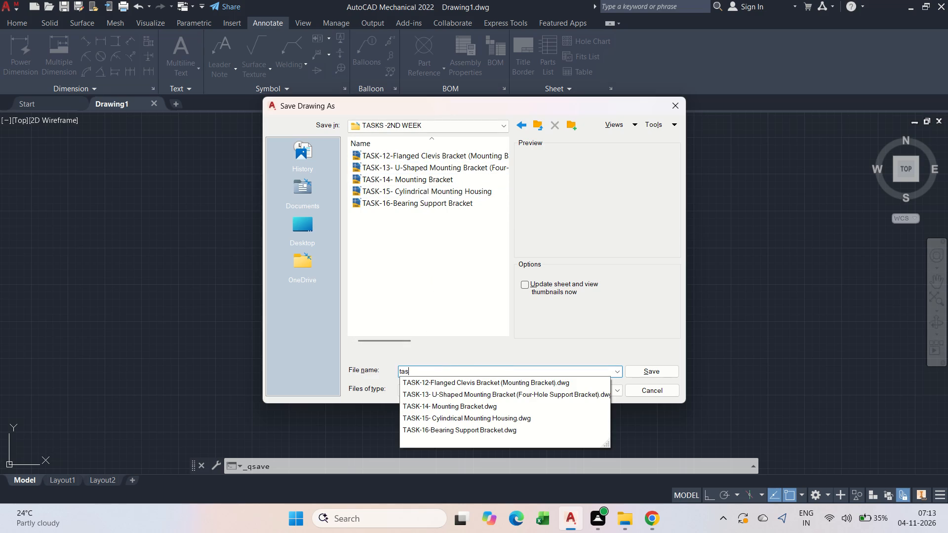
pyautogui.write('k-19')
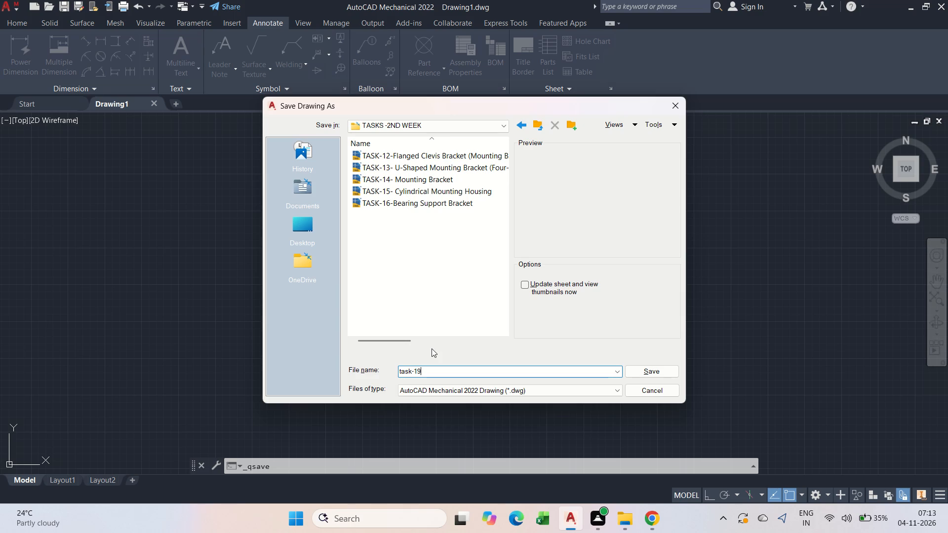
pyautogui.press('BackSpace')
pyautogui.press('pagedown')
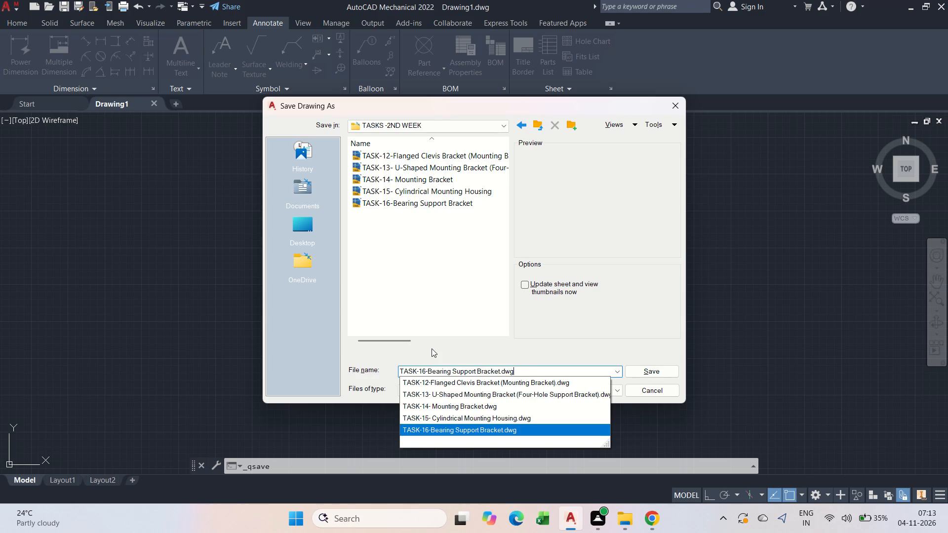
pyautogui.hotkey('ctrl', 'z')
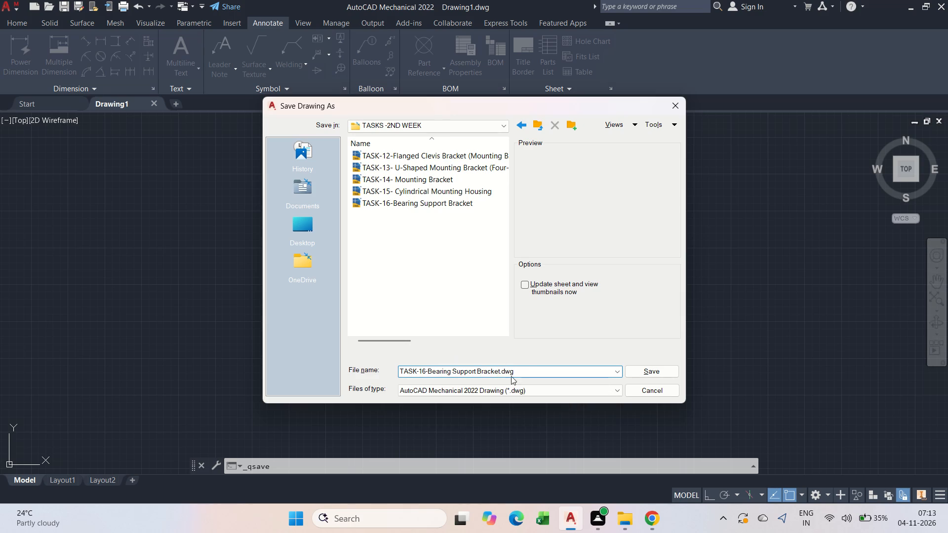
pyautogui.moveTo(517, 370); pyautogui.dragTo(419, 372)
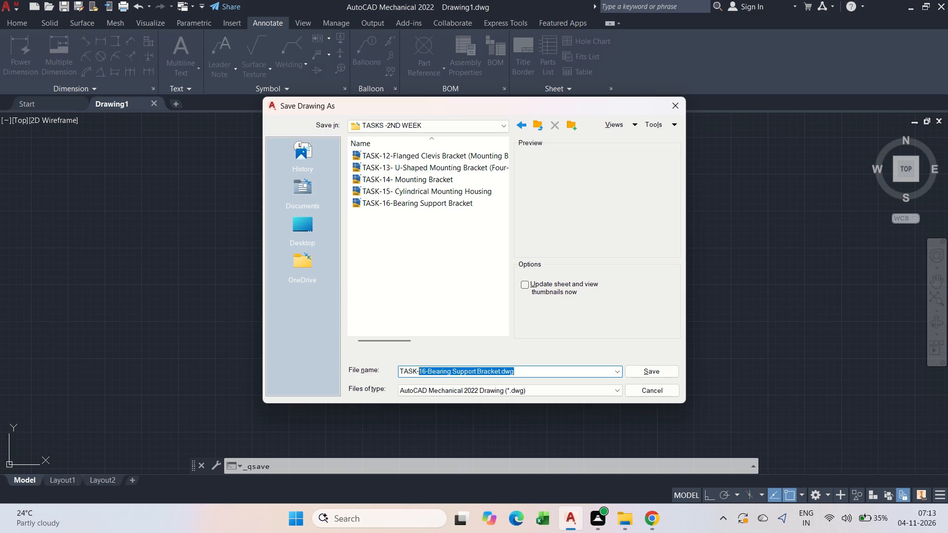
pyautogui.moveTo(419, 372); pyautogui.dragTo(420, 373)
pyautogui.press('Delete')
pyautogui.write('17')
pyautogui.press('-')
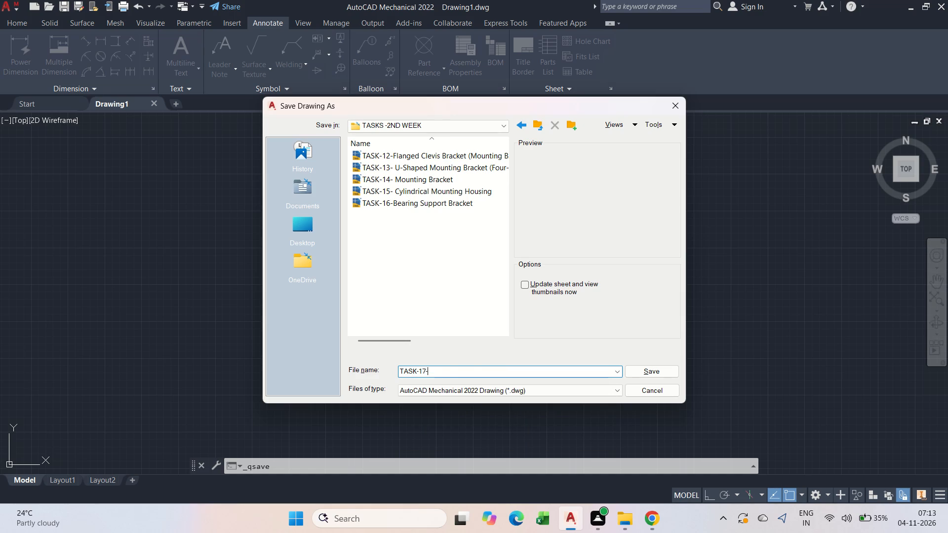
pyautogui.hotkey('ctrl', 'v')
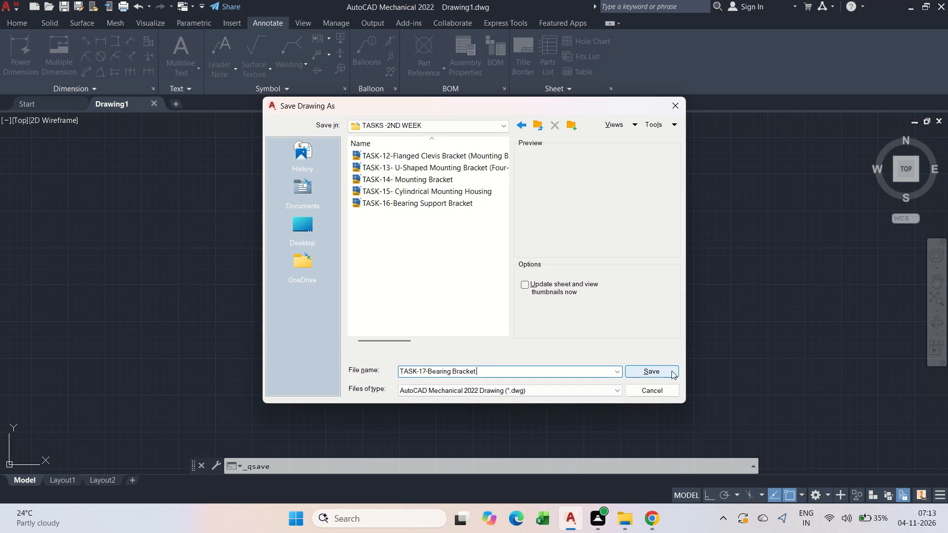
pyautogui.click(670, 371)
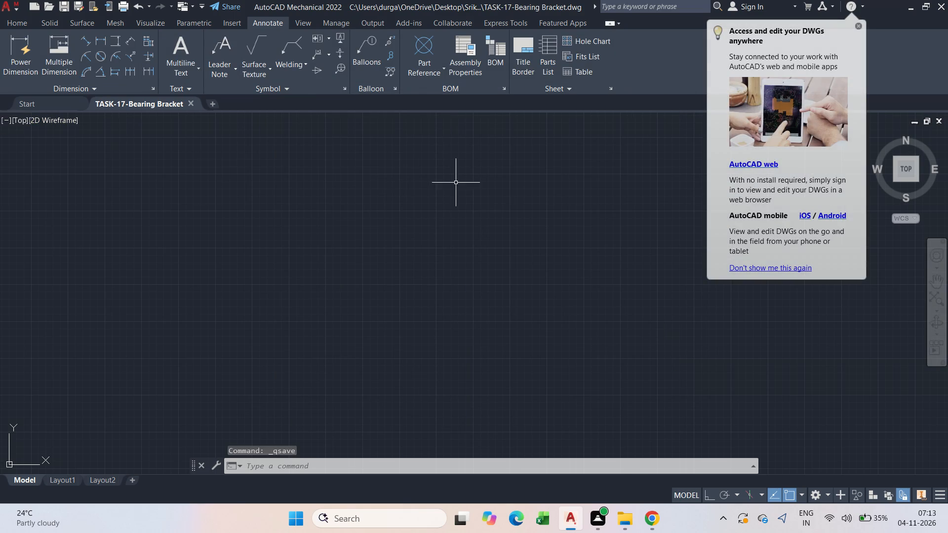
# Dismiss the notification about the AutoCAD web and mobile apps.
pyautogui.scroll(-2, 330, 265)
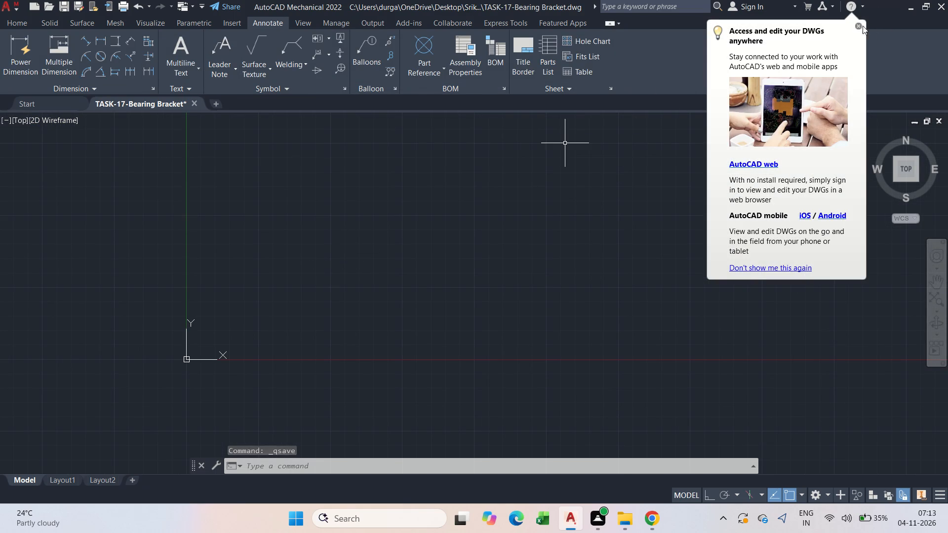
pyautogui.click(857, 27)
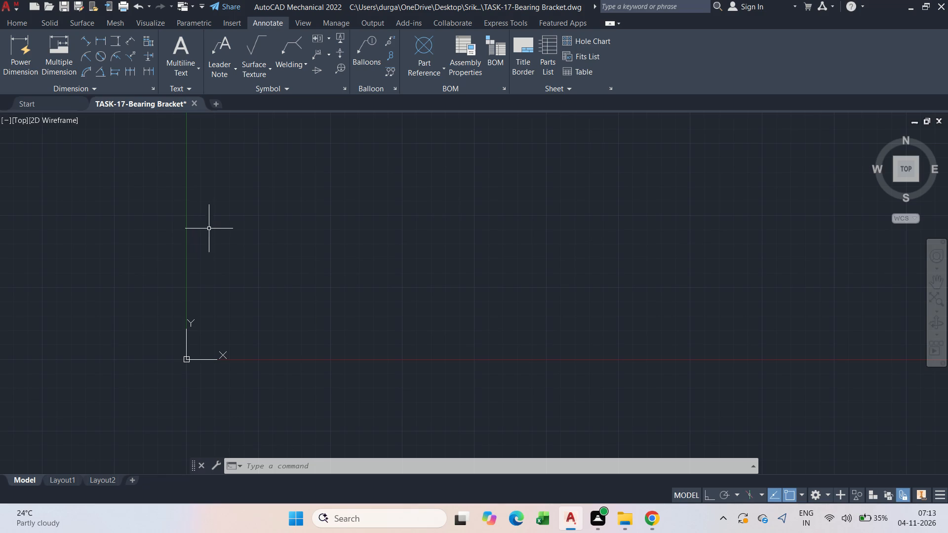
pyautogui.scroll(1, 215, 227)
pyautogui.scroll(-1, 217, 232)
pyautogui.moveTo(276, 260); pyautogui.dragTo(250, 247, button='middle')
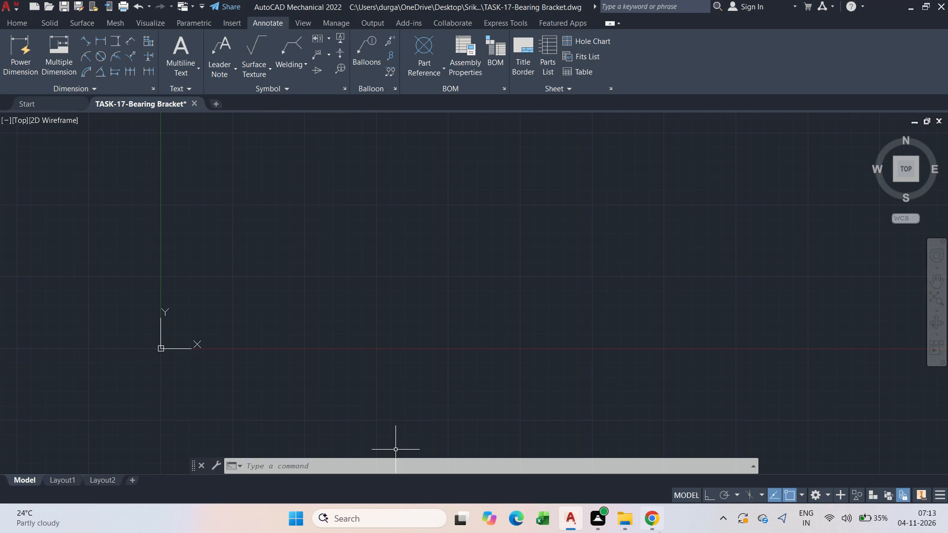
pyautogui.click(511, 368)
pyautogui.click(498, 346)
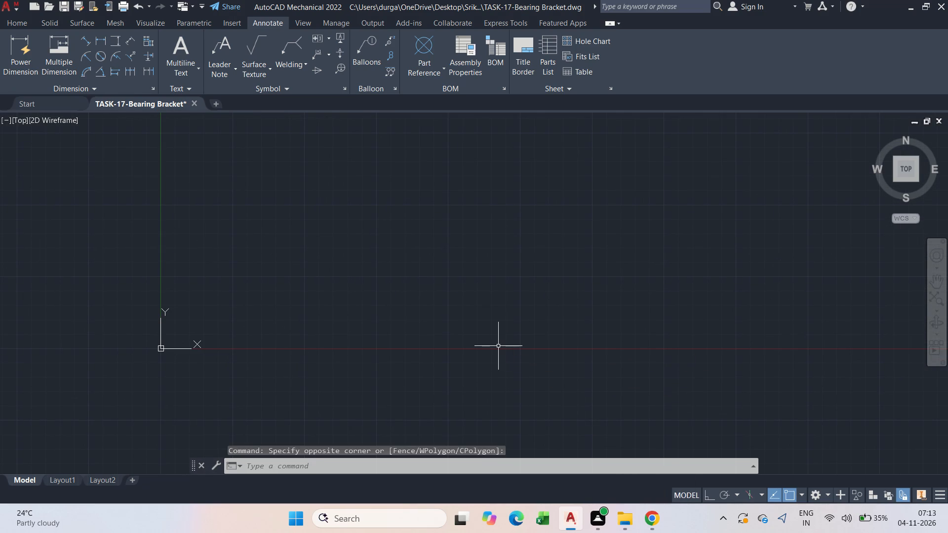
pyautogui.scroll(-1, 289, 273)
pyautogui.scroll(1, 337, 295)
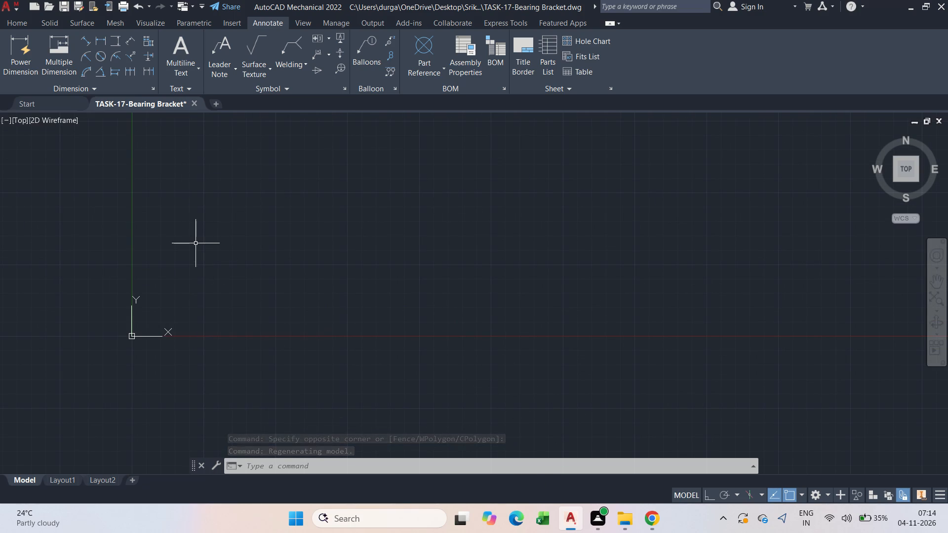
# Open the reference image eab1f123a38dd76511227adc4a28181e.jpg from the EXCISSES-02 folder and examine the bracket's dimensions.
pyautogui.click(628, 526)
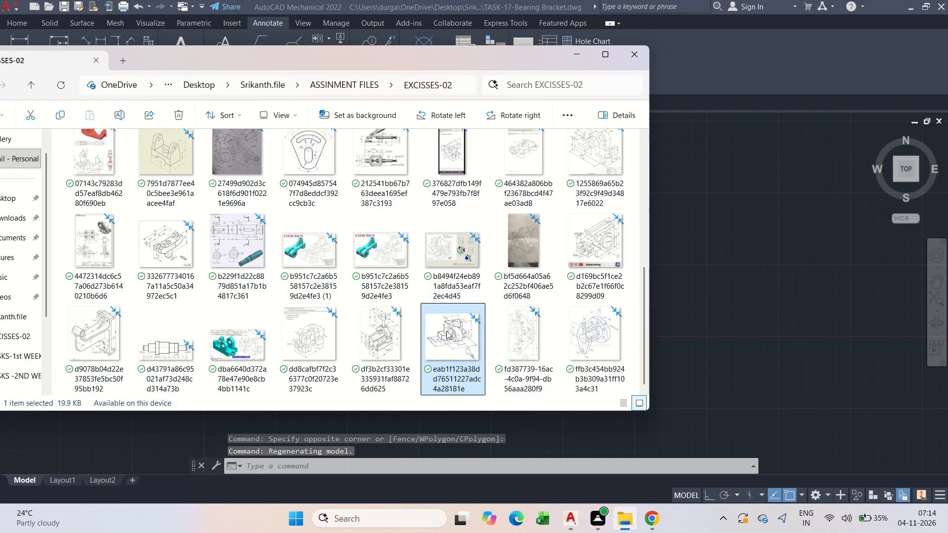
pyautogui.click(446, 333)
pyautogui.doubleClick(447, 333)
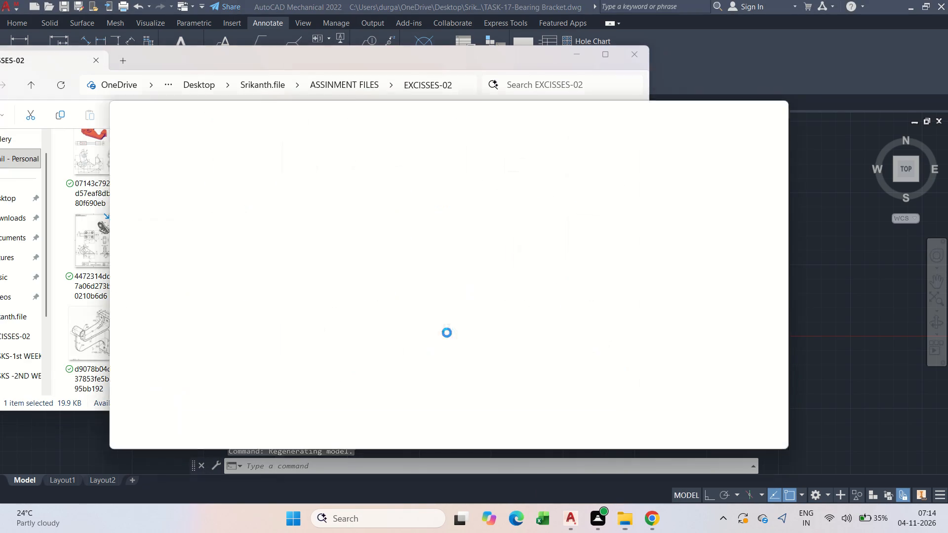
pyautogui.scroll(6, 410, 210)
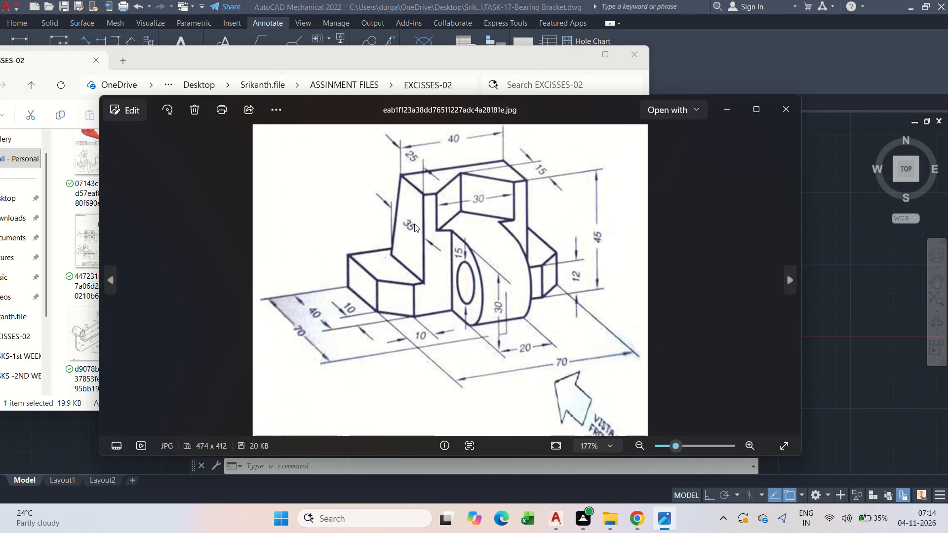
pyautogui.scroll(-1, 414, 224)
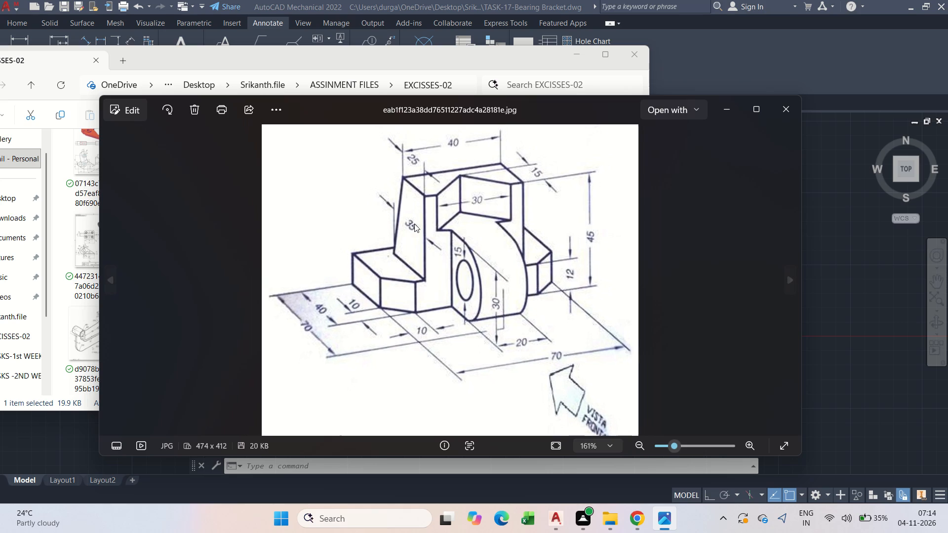
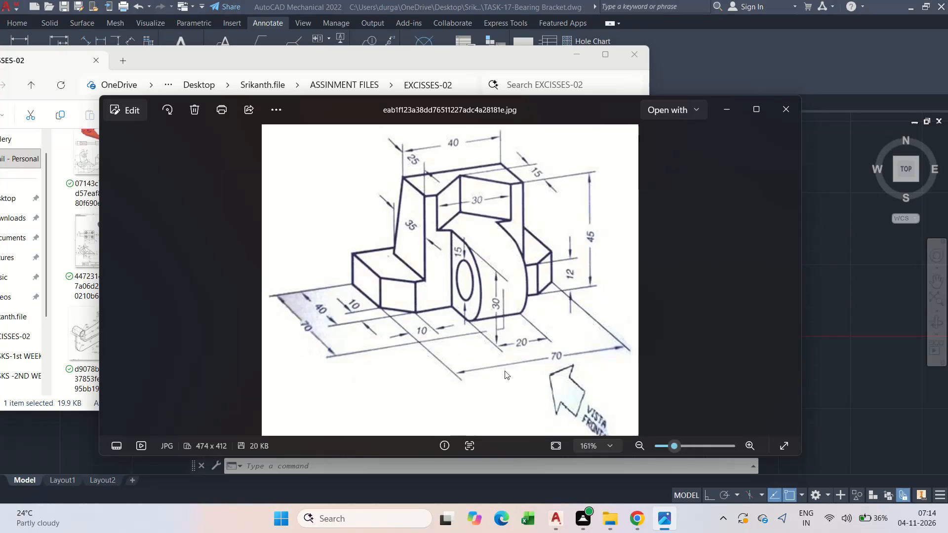
# Return from the reference image to the AutoCAD drawing and set the isometric drafting plane to isoplane Top.
pyautogui.scroll(-1, 497, 362)
pyautogui.press('Escape')
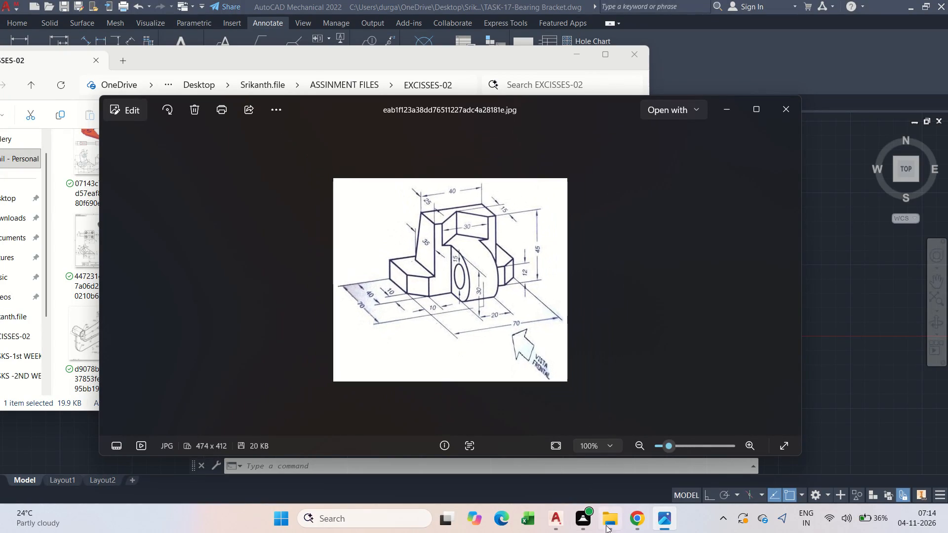
pyautogui.click(559, 523)
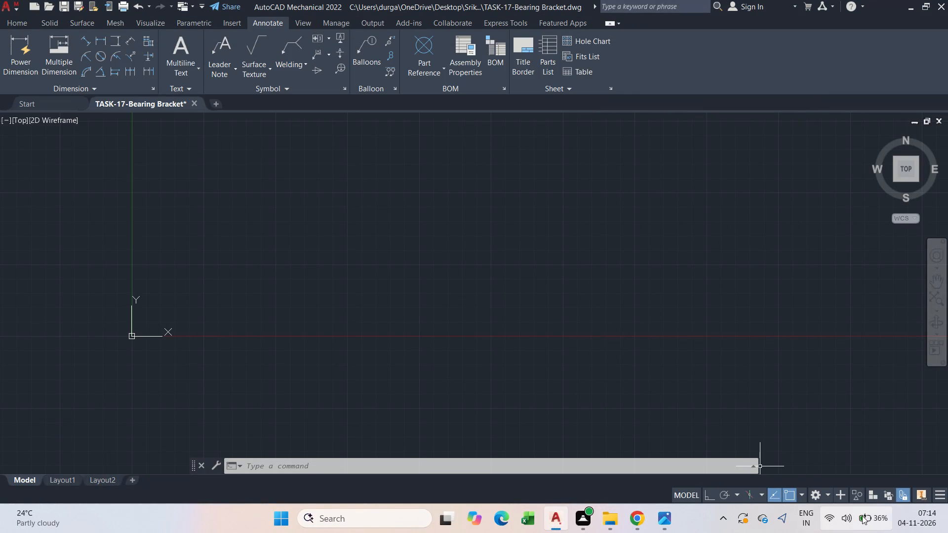
pyautogui.click(763, 494)
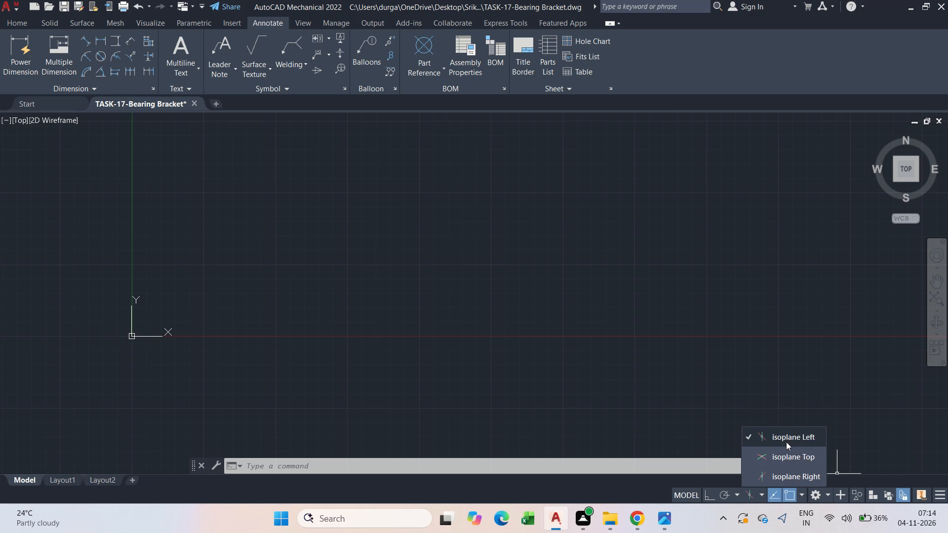
pyautogui.click(783, 462)
pyautogui.scroll(-1, 412, 302)
pyautogui.scroll(1, 498, 303)
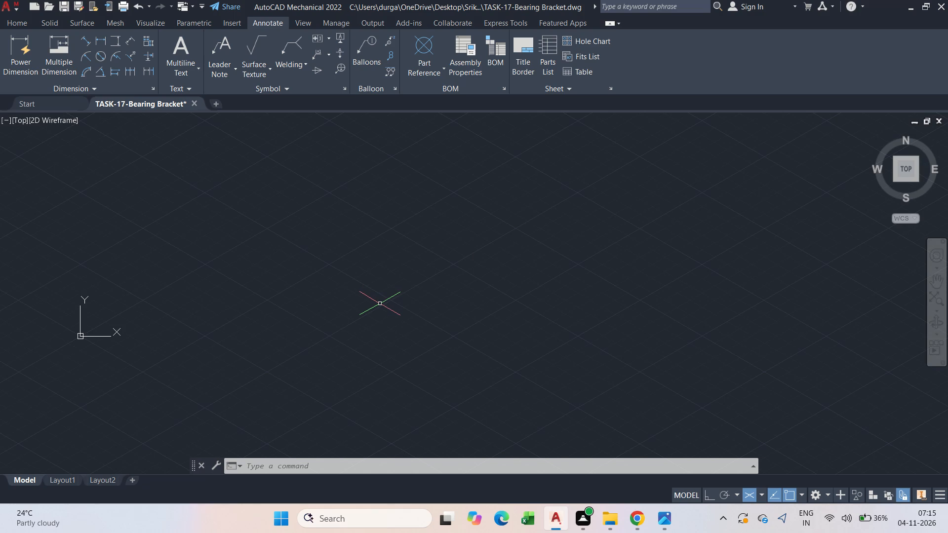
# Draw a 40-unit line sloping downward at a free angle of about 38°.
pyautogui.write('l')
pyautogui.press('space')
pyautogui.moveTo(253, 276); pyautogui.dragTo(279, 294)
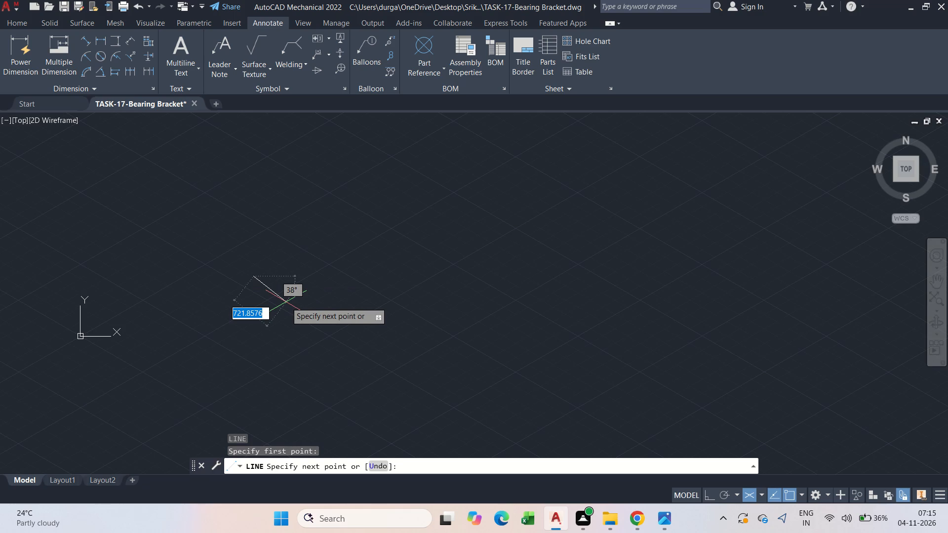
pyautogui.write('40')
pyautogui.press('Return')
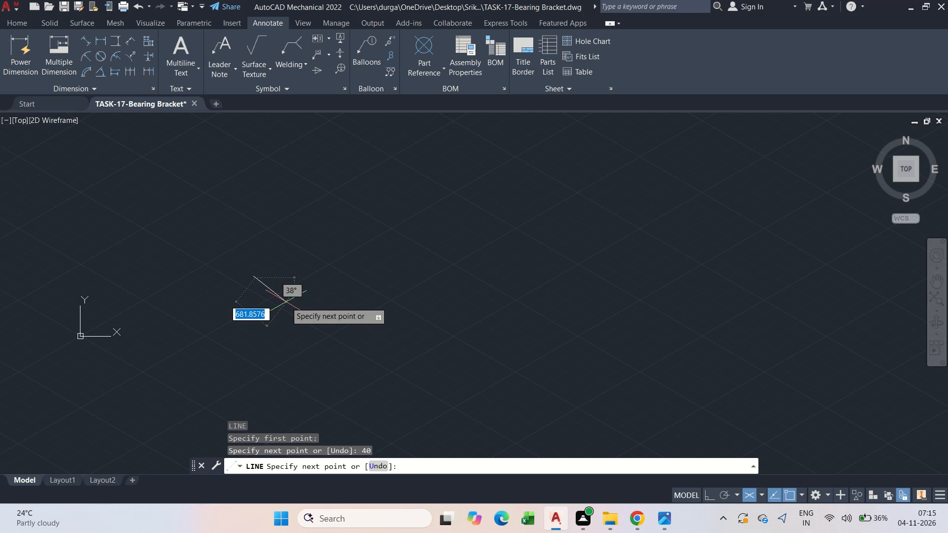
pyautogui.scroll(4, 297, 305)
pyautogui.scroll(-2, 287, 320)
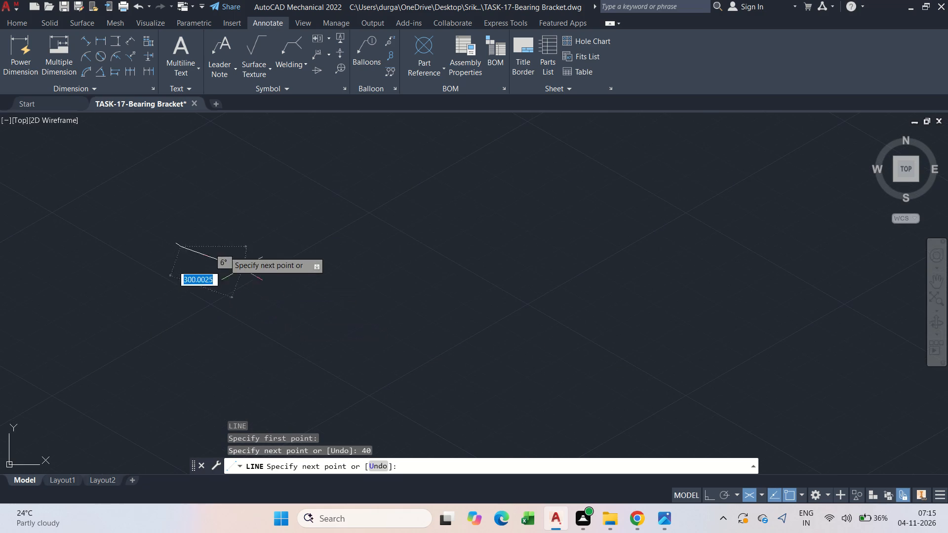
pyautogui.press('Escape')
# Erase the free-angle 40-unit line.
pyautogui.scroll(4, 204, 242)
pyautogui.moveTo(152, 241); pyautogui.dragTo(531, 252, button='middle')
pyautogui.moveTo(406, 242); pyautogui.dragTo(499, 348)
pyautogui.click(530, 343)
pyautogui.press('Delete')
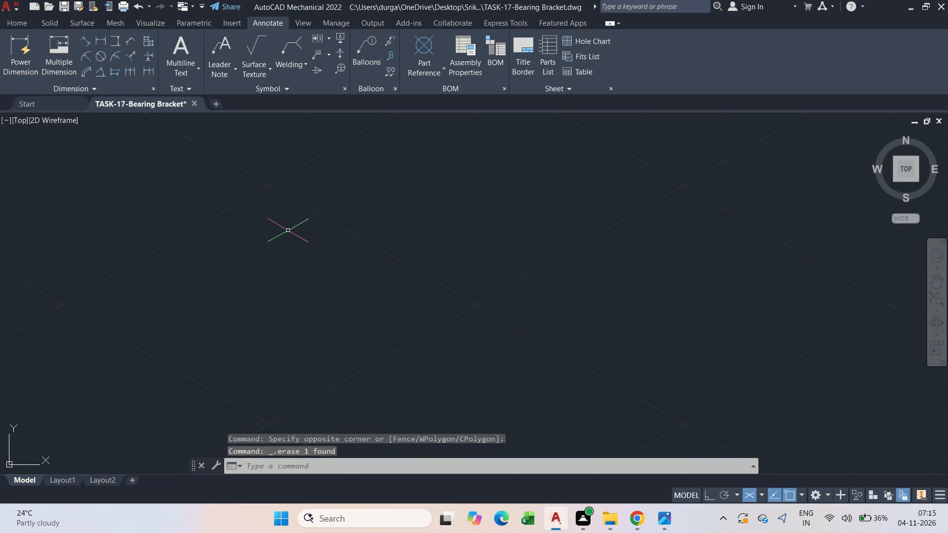
# With Ortho on, draw a 40-unit line along the downward 330° isometric axis as the base's bottom side edge.
pyautogui.write('l')
pyautogui.press('space')
pyautogui.press('F8')
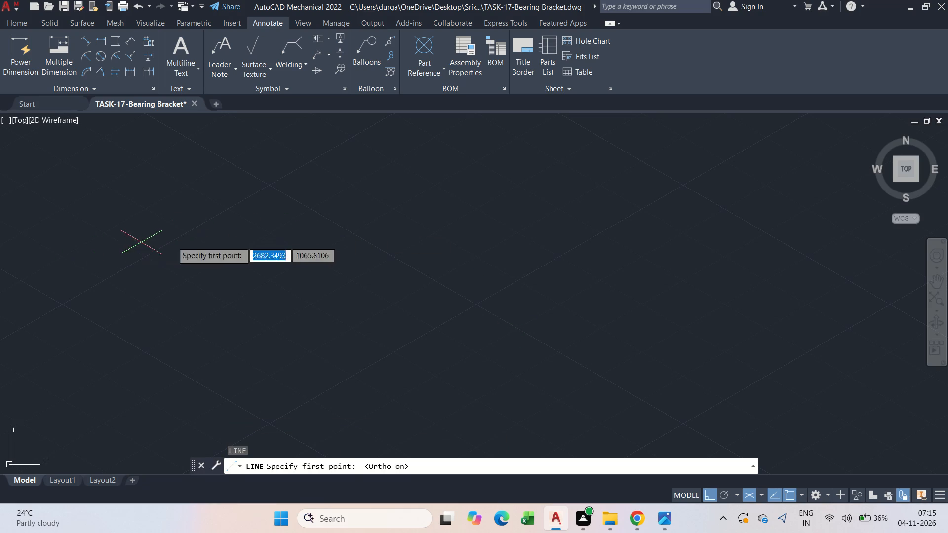
pyautogui.moveTo(202, 238); pyautogui.dragTo(270, 293)
pyautogui.write('40')
pyautogui.press('Return')
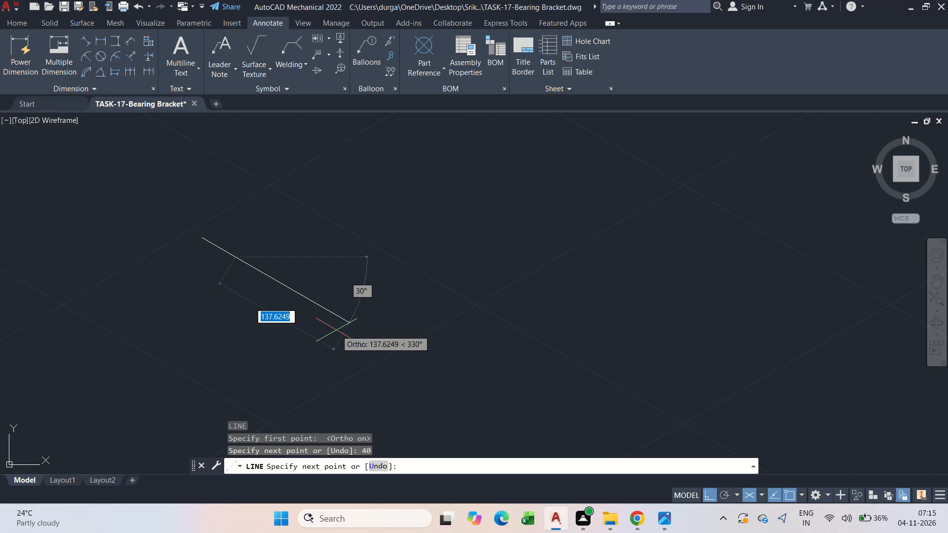
pyautogui.press('Escape')
pyautogui.moveTo(195, 256); pyautogui.dragTo(201, 264, button='middle')
pyautogui.scroll(4, 231, 255)
pyautogui.moveTo(153, 244); pyautogui.dragTo(225, 326, button='middle')
pyautogui.scroll(1, 173, 292)
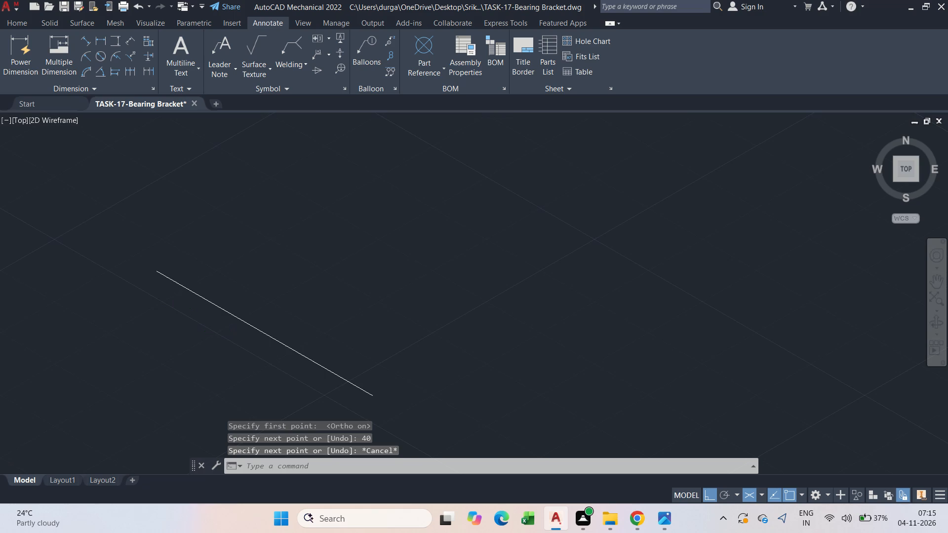
# Outline the base's side face: 12 units up from the bottom edge's upper end, 40 units parallel to it, and down past its other end.
pyautogui.write('l')
pyautogui.press('space')
pyautogui.click(149, 256)
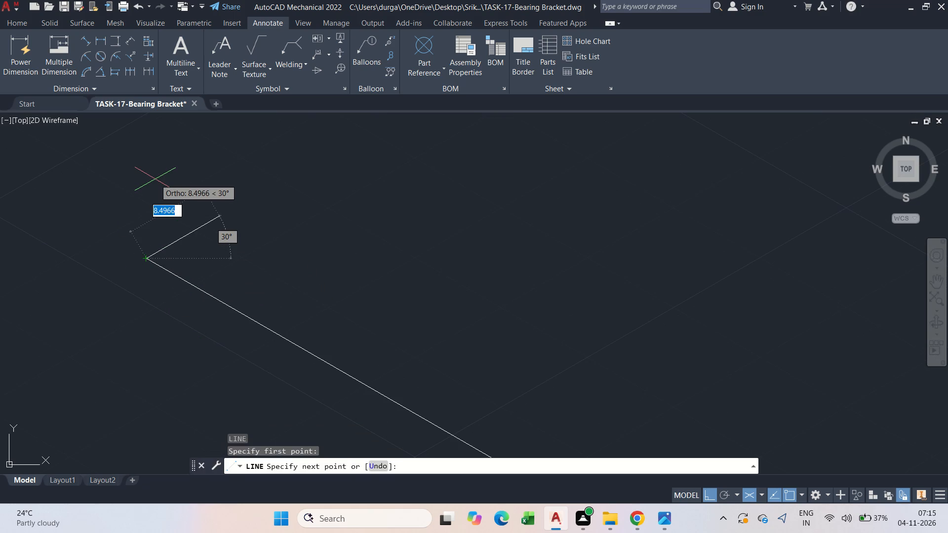
pyautogui.press('F5')
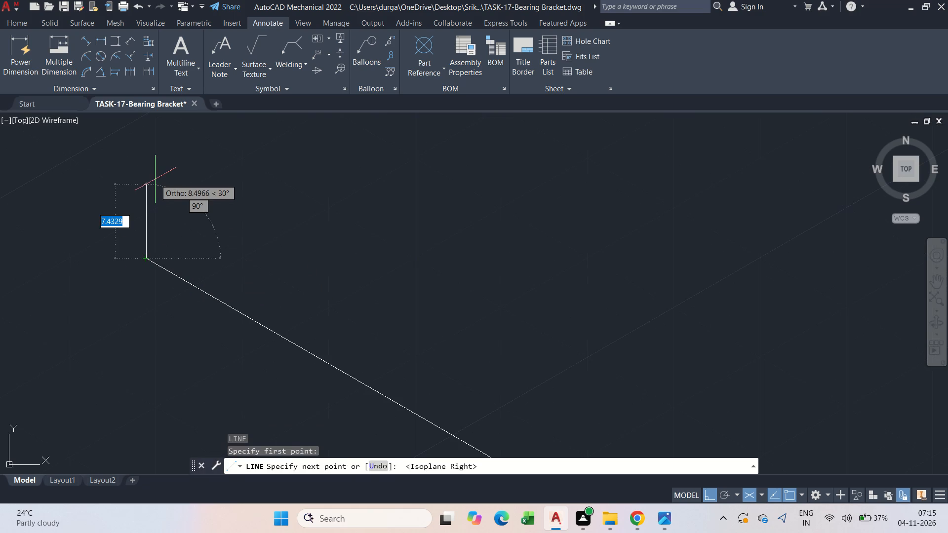
pyautogui.write('12')
pyautogui.press('Return')
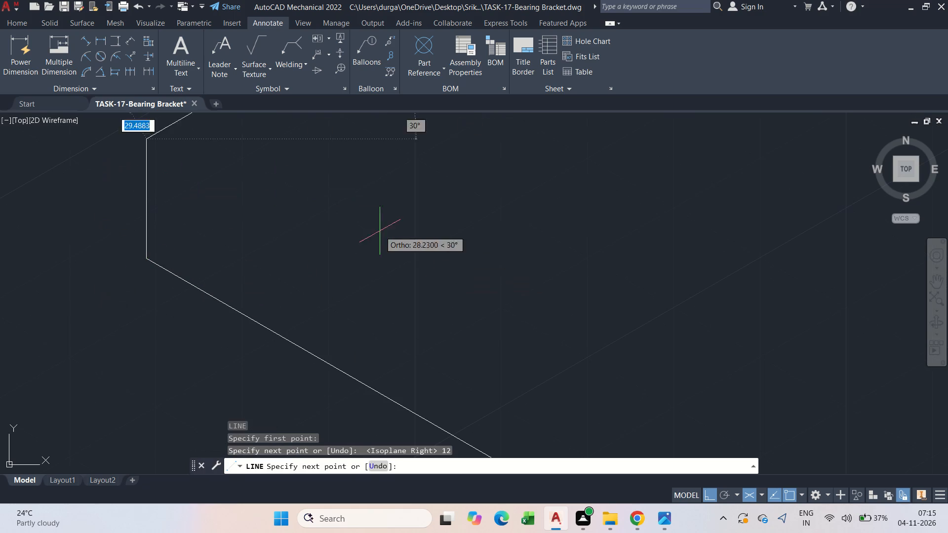
pyautogui.press('F5')
pyautogui.scroll(-3, 365, 263)
pyautogui.moveTo(332, 243); pyautogui.dragTo(286, 221, button='middle')
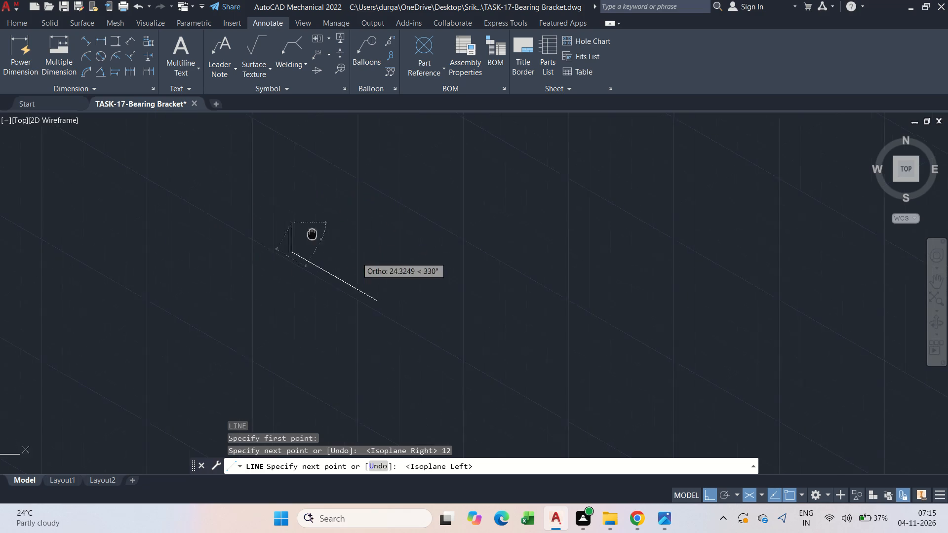
pyautogui.moveTo(286, 221); pyautogui.dragTo(266, 213, button='middle')
pyautogui.write('40')
pyautogui.press('Return')
pyautogui.scroll(3, 338, 264)
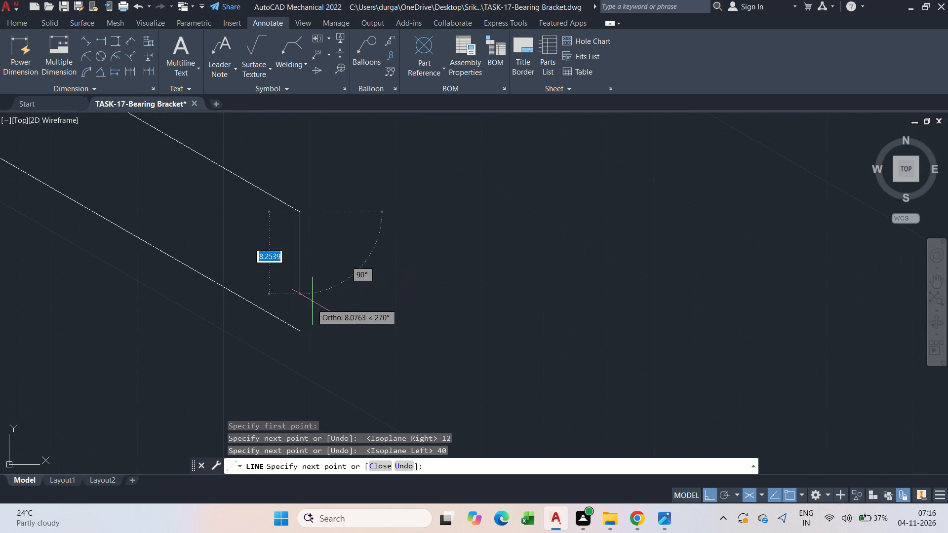
pyautogui.click(301, 340)
pyautogui.press('Escape')
# Trim the part of the vertical edge that overhangs below the side face's bottom edge.
pyautogui.scroll(2, 311, 350)
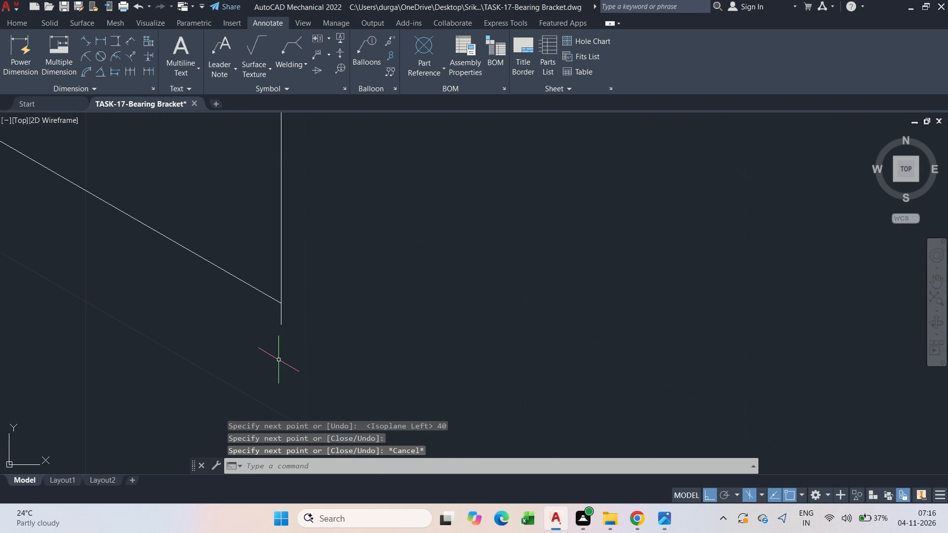
pyautogui.write('tr')
pyautogui.press('space')
pyautogui.moveTo(302, 320); pyautogui.dragTo(218, 336)
pyautogui.scroll(-3, 306, 309)
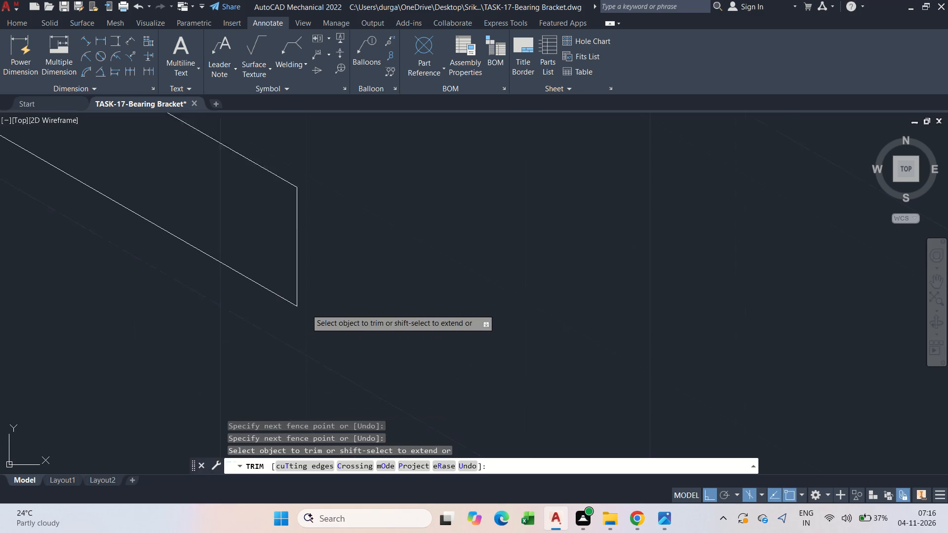
pyautogui.press('Escape')
pyautogui.scroll(-3, 169, 201)
pyautogui.moveTo(210, 204); pyautogui.dragTo(231, 265, button='middle')
pyautogui.press('Escape')
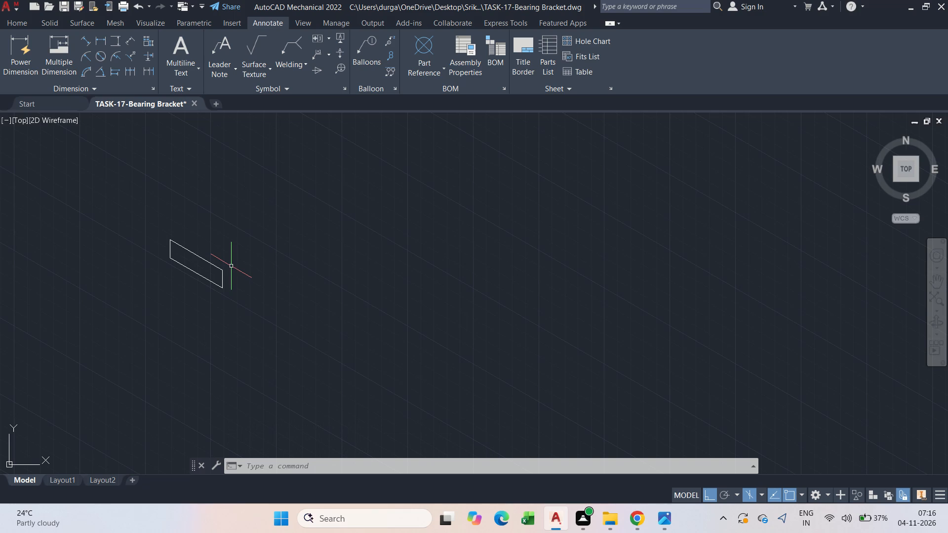
pyautogui.press('Escape')
# Draw the adjoining face from the side face's lower corner: 25 units along the 30° axis, 12 units up, and back to the upper corner.
pyautogui.write('l')
pyautogui.press('space')
pyautogui.scroll(2, 226, 281)
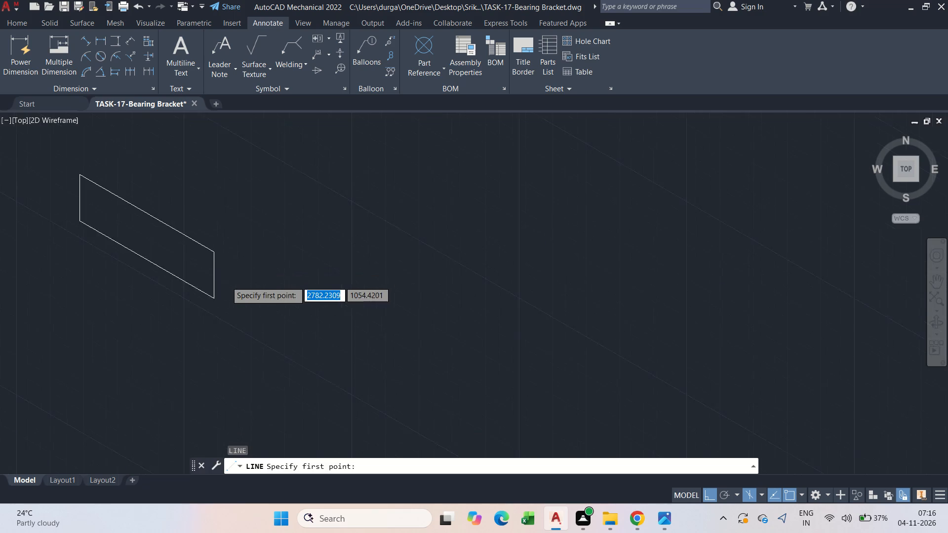
pyautogui.scroll(1, 226, 281)
pyautogui.click(204, 308)
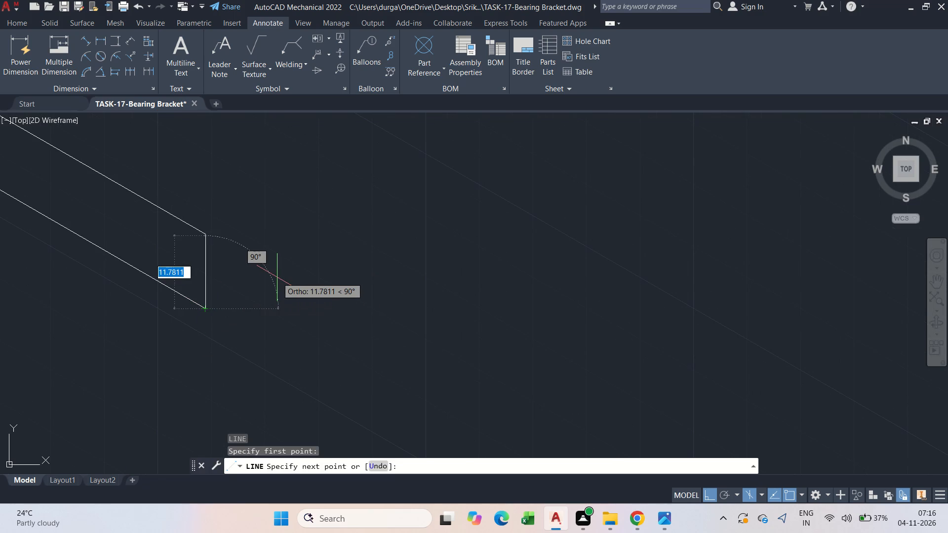
pyautogui.press('F5')
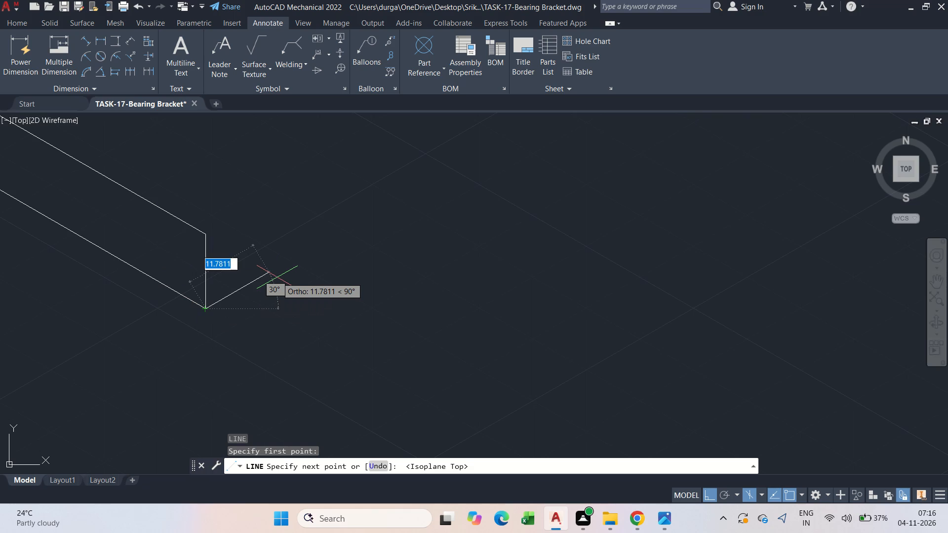
pyautogui.write('25')
pyautogui.press('Return')
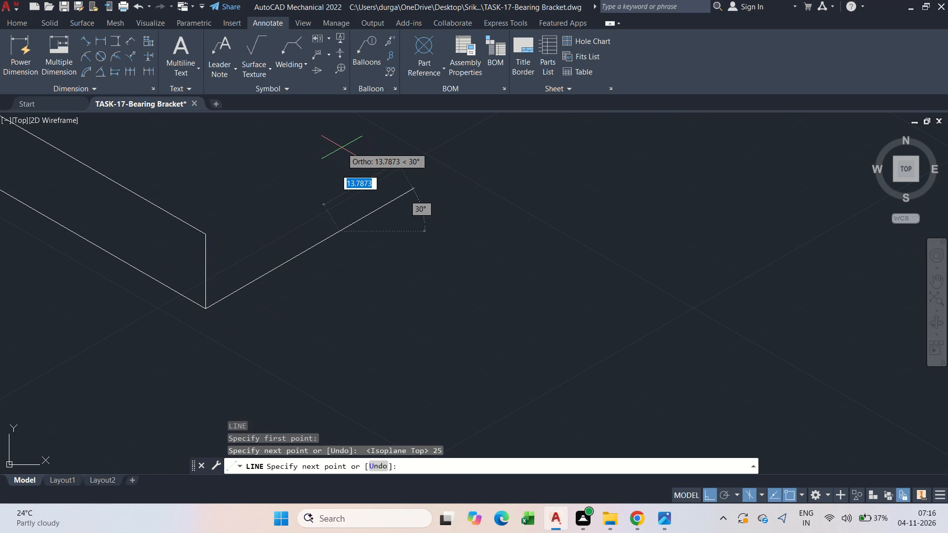
pyautogui.press('F5')
pyautogui.press('1')
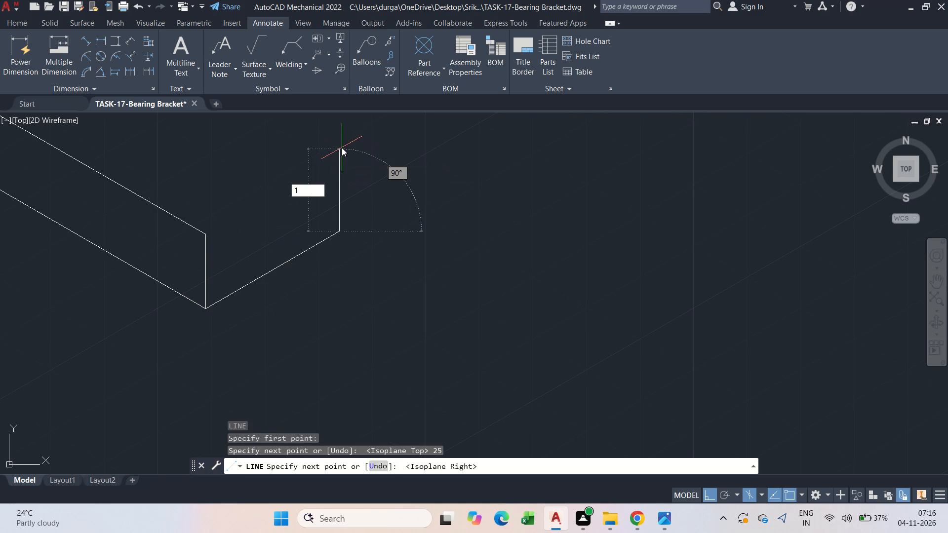
pyautogui.press('2')
pyautogui.press('Return')
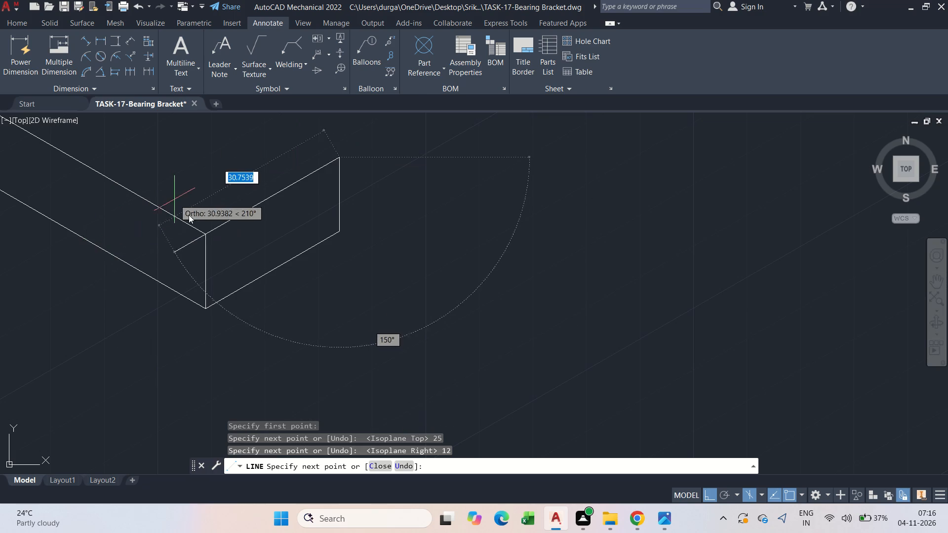
pyautogui.click(207, 234)
pyautogui.press('Escape')
pyautogui.moveTo(178, 234); pyautogui.dragTo(207, 263, button='middle')
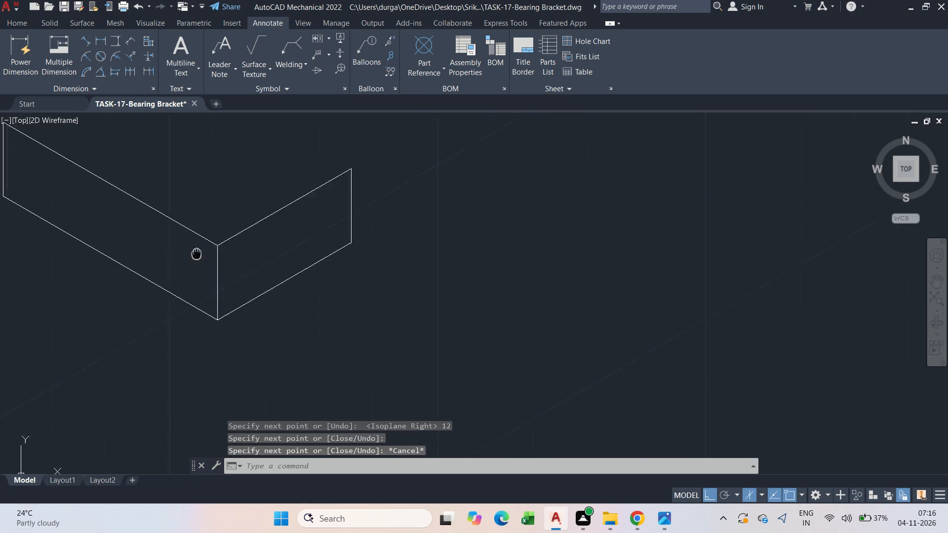
pyautogui.moveTo(207, 263); pyautogui.dragTo(207, 264, button='middle')
pyautogui.press('Escape')
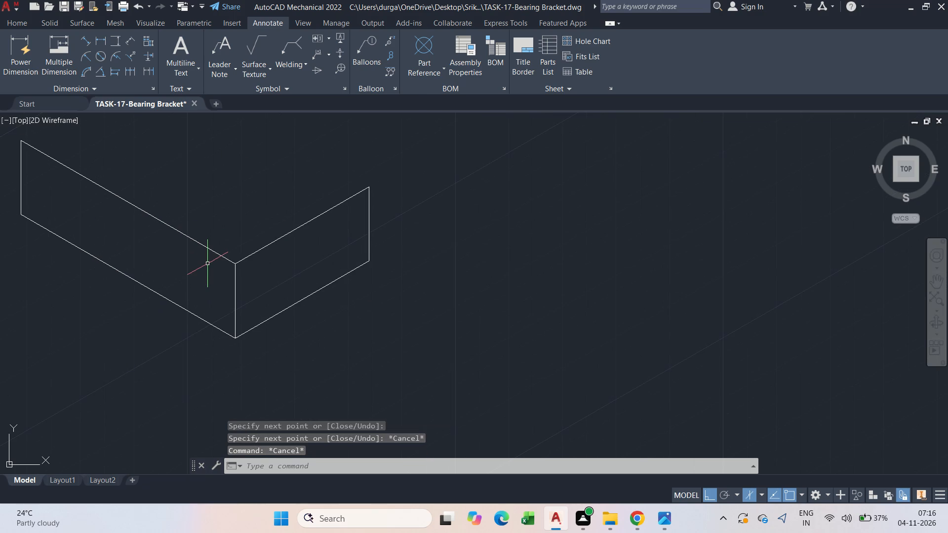
# Draw a line 10 units back from the shared top corner along the 40-unit top edge, continuing down to the bottom edge.
pyautogui.write('l')
pyautogui.press('space')
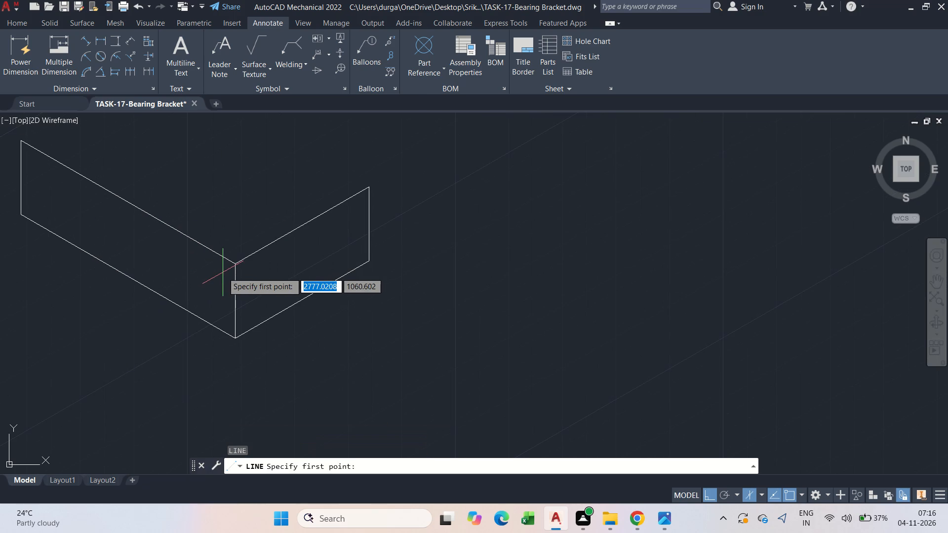
pyautogui.click(233, 260)
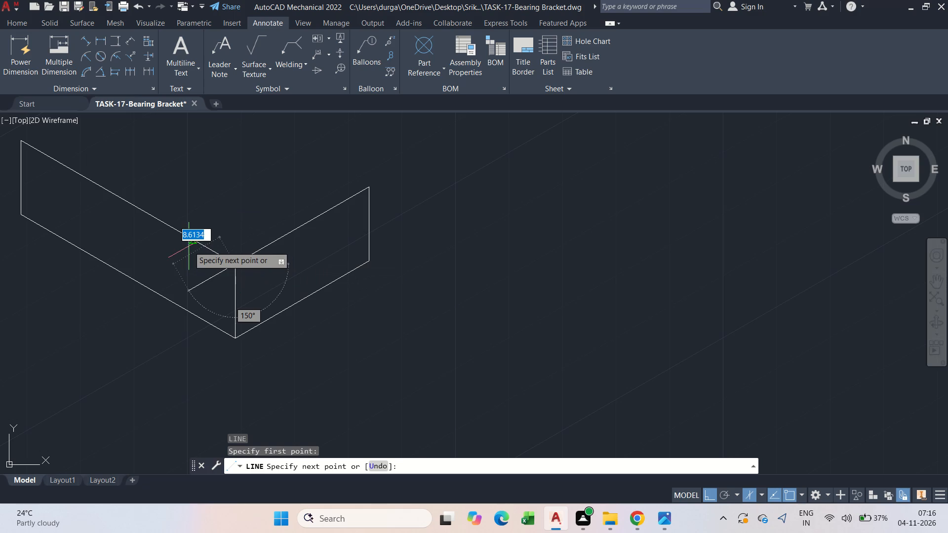
pyautogui.press('F5')
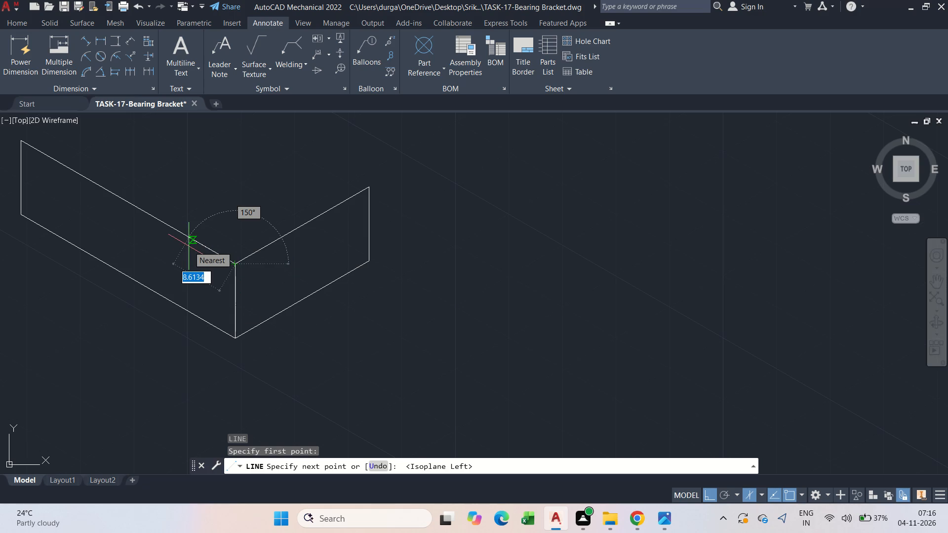
pyautogui.write('10')
pyautogui.press('Return')
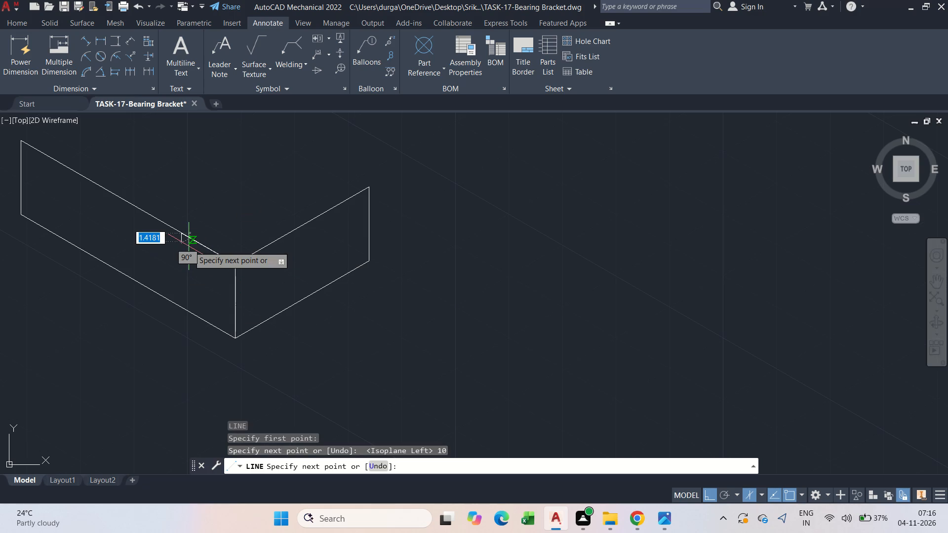
pyautogui.click(181, 305)
pyautogui.press('Escape')
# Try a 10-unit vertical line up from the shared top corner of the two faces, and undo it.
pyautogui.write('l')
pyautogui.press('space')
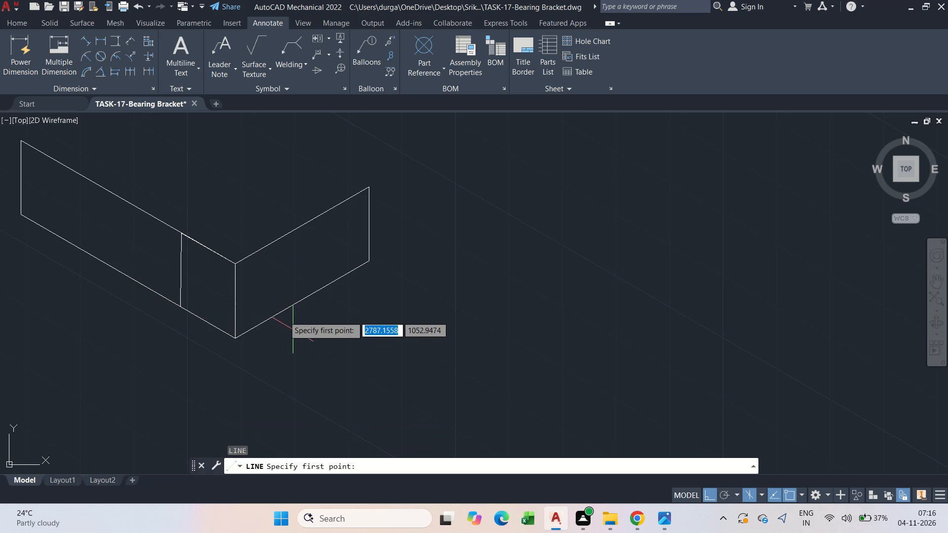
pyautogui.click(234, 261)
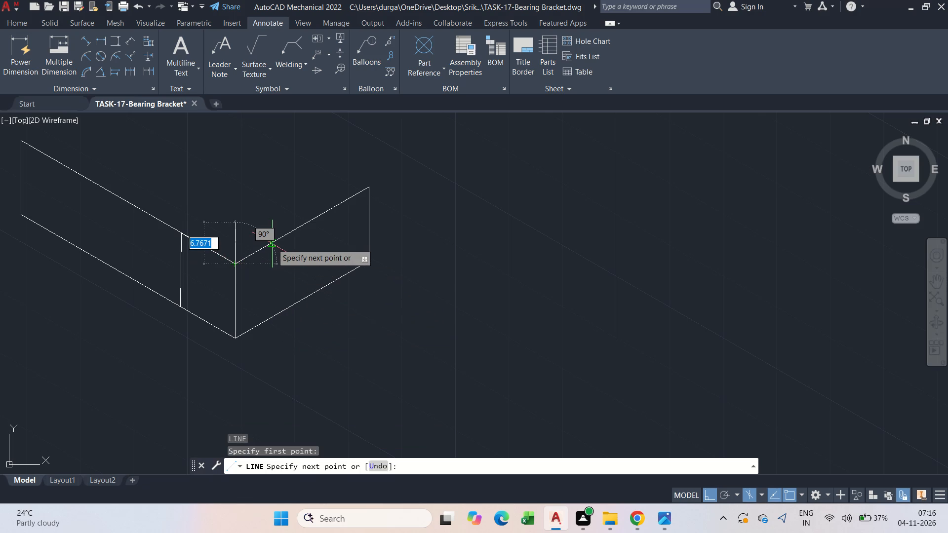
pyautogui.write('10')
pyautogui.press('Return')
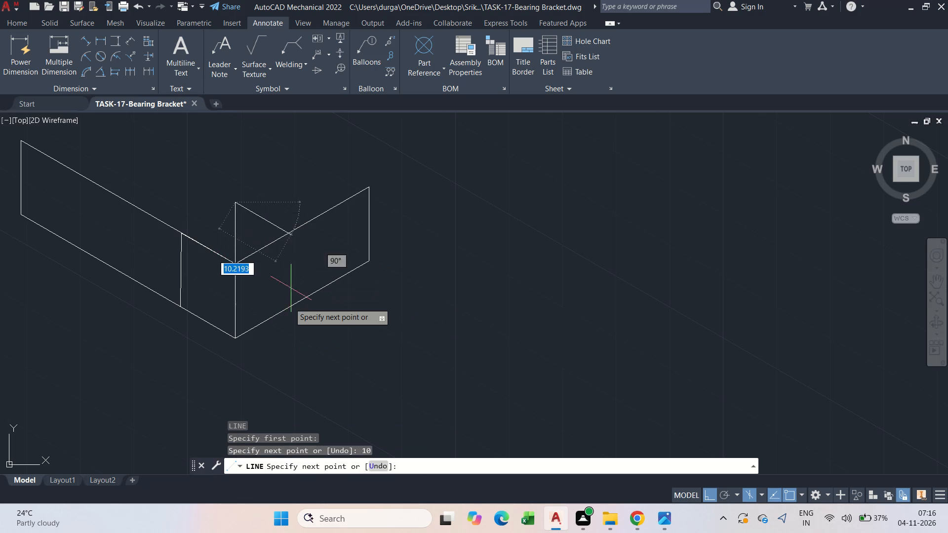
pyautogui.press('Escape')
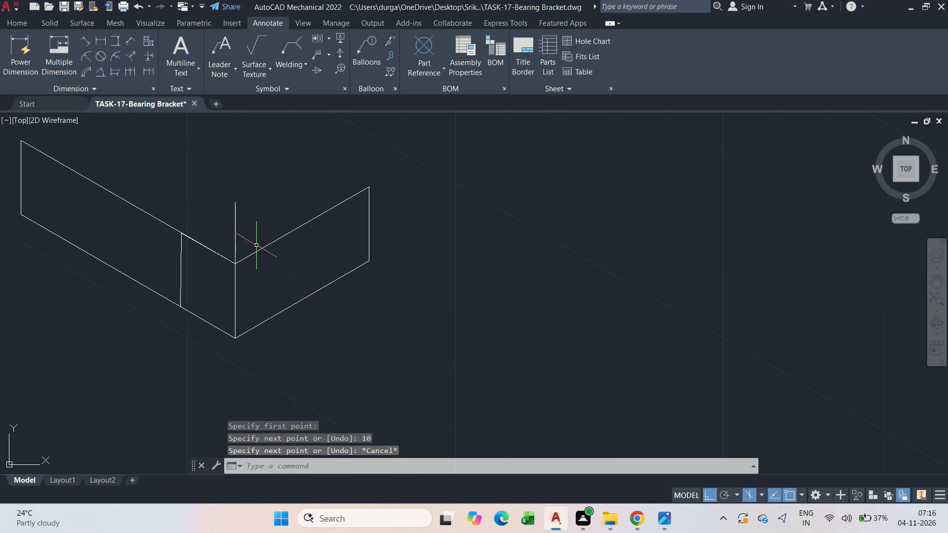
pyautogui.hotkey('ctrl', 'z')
# Draw a line 10 units from the shared top corner along the 25-unit top edge, continuing down past the bottom edge.
pyautogui.write('l')
pyautogui.press('space')
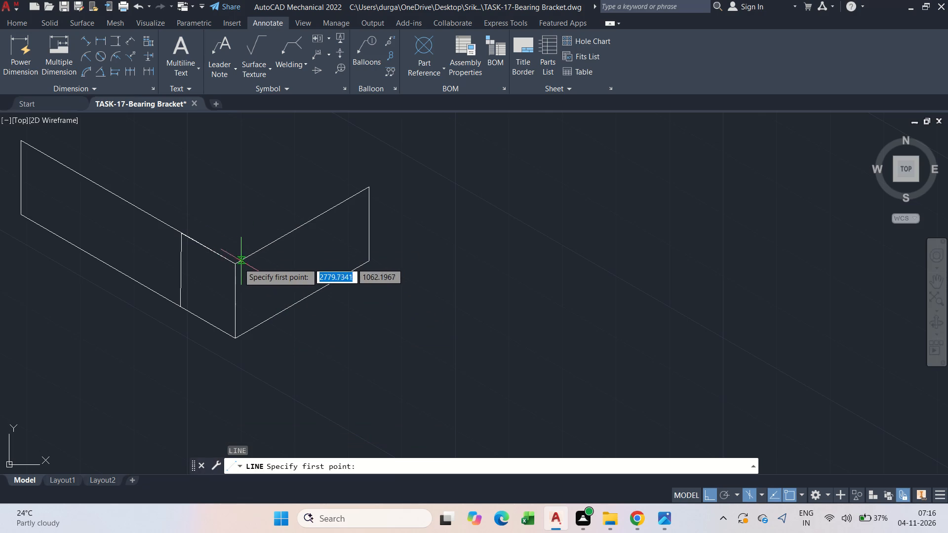
pyautogui.click(234, 266)
pyautogui.press('F5')
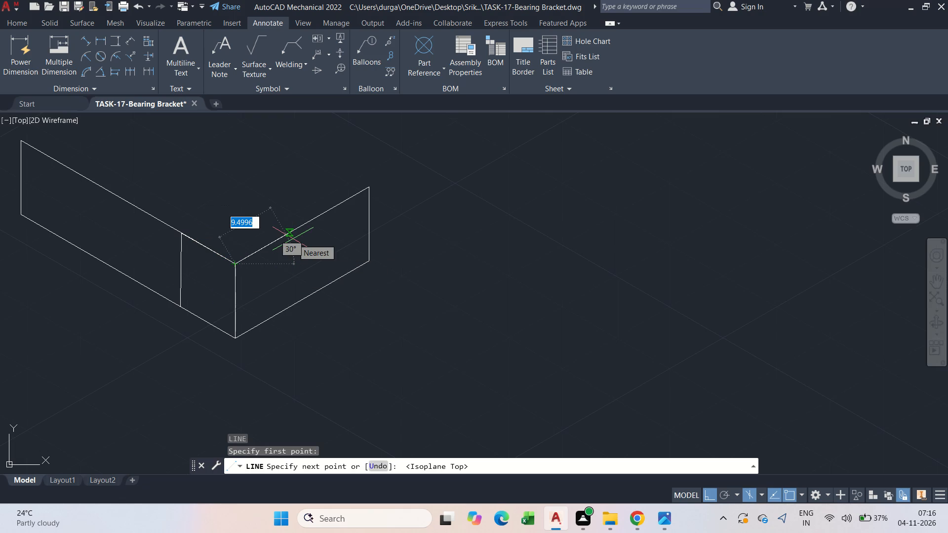
pyautogui.write('10')
pyautogui.press('Return')
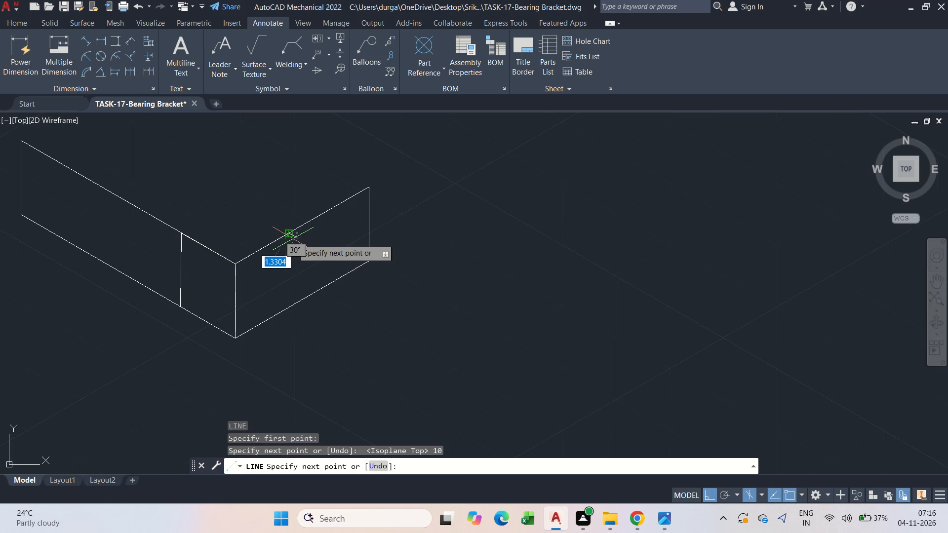
pyautogui.press('F5')
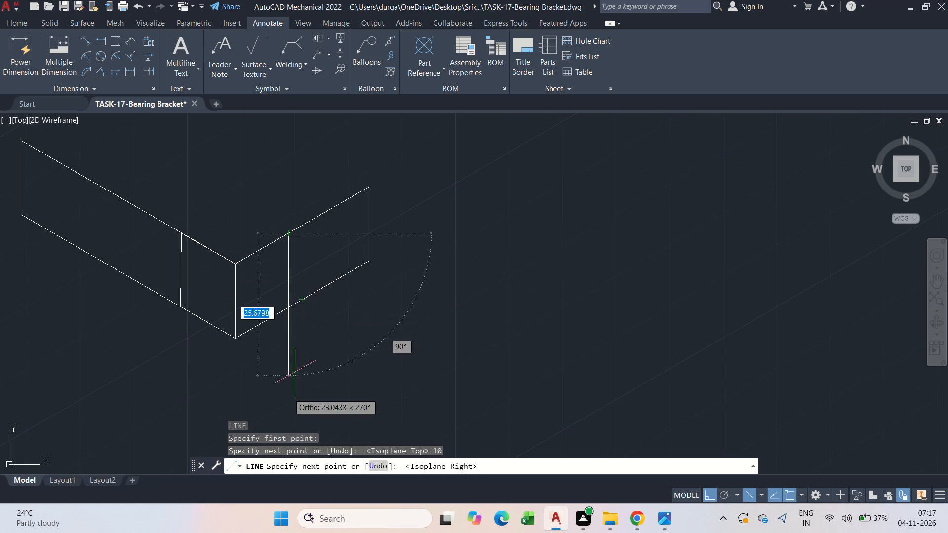
pyautogui.click(288, 394)
pyautogui.press('Escape')
# Trim the part of the new vertical line that overhangs below the 25-unit face's bottom edge.
pyautogui.write('tr')
pyautogui.press('space')
pyautogui.moveTo(309, 327); pyautogui.dragTo(185, 376)
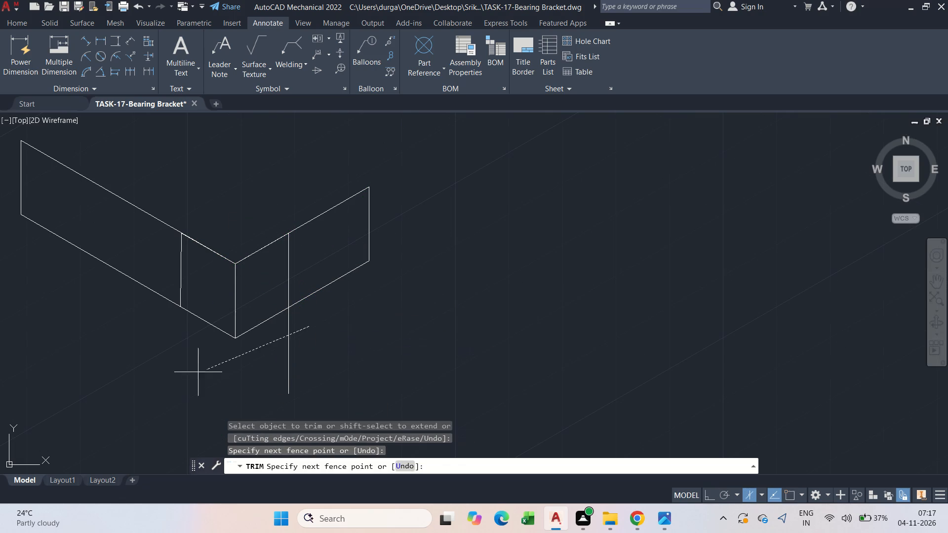
pyautogui.moveTo(185, 376); pyautogui.dragTo(195, 382)
pyautogui.press('Escape')
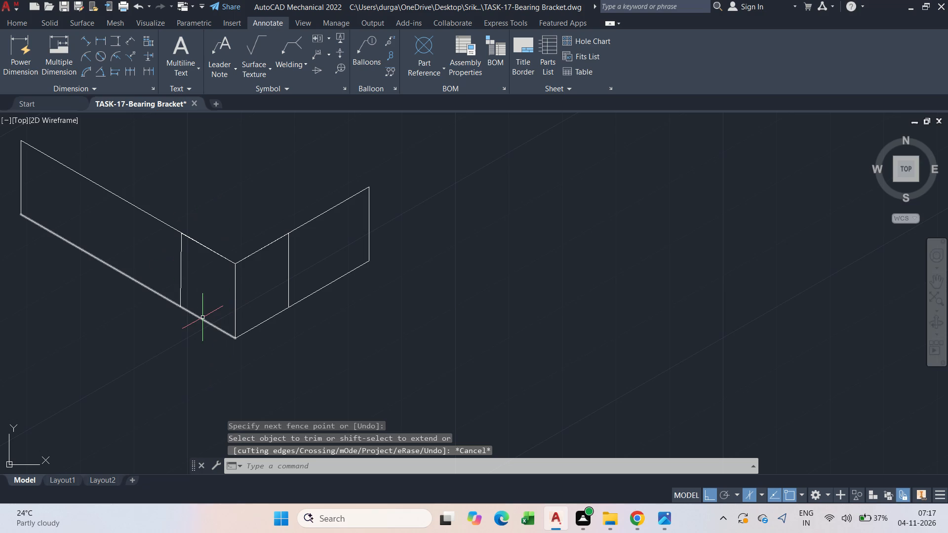
# Join the upper ends of the two 10-unit offset vertical lines with a straight chamfer edge.
pyautogui.write('l')
pyautogui.press('space')
pyautogui.click(184, 232)
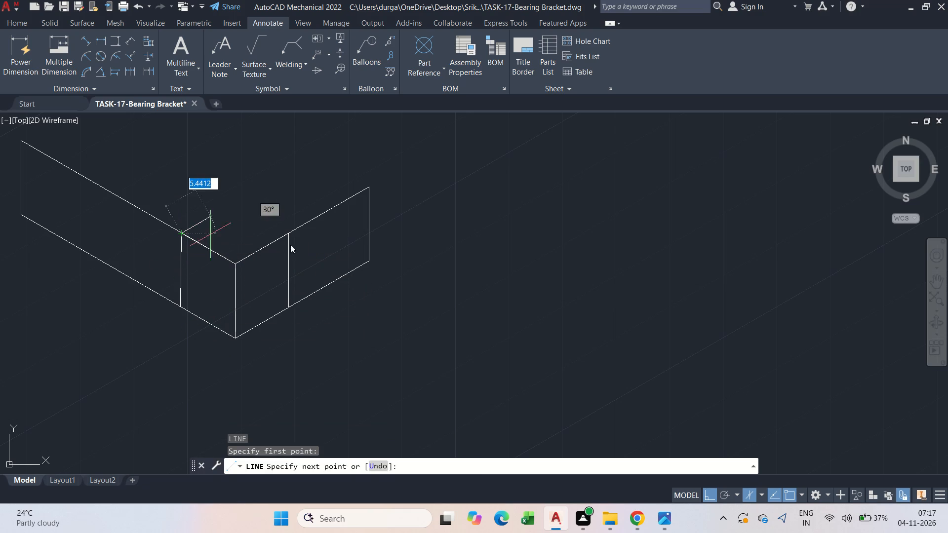
pyautogui.click(283, 237)
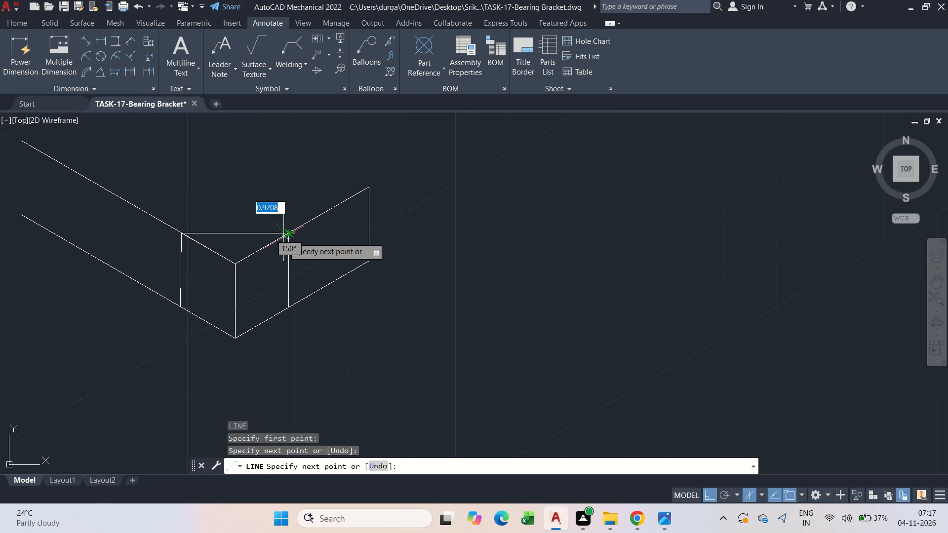
pyautogui.press('Escape')
pyautogui.press('Escape')
# Trim away the corner's overlapping top-edge segments and its vertical edge in front of the new chamfer edge.
pyautogui.write('tr')
pyautogui.press('space')
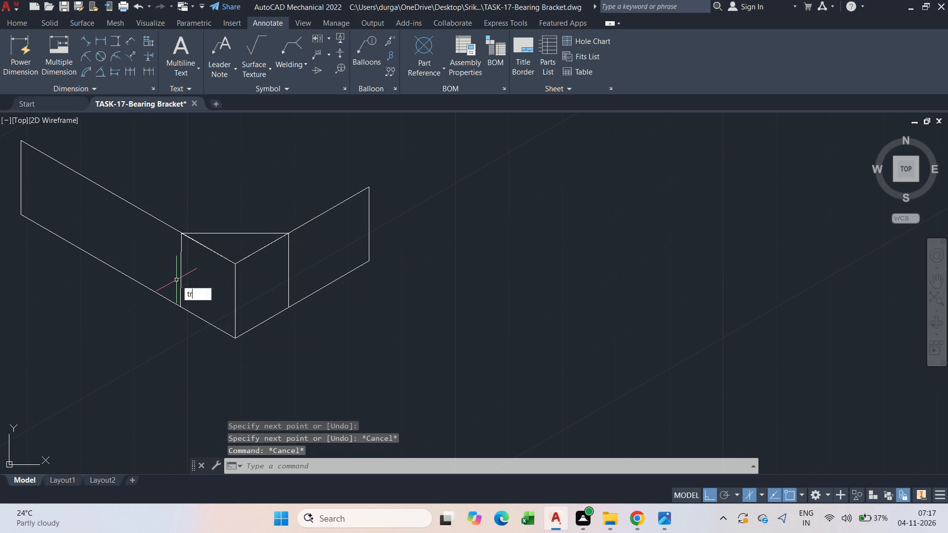
pyautogui.moveTo(232, 247); pyautogui.dragTo(226, 259)
pyautogui.moveTo(223, 259); pyautogui.dragTo(186, 278)
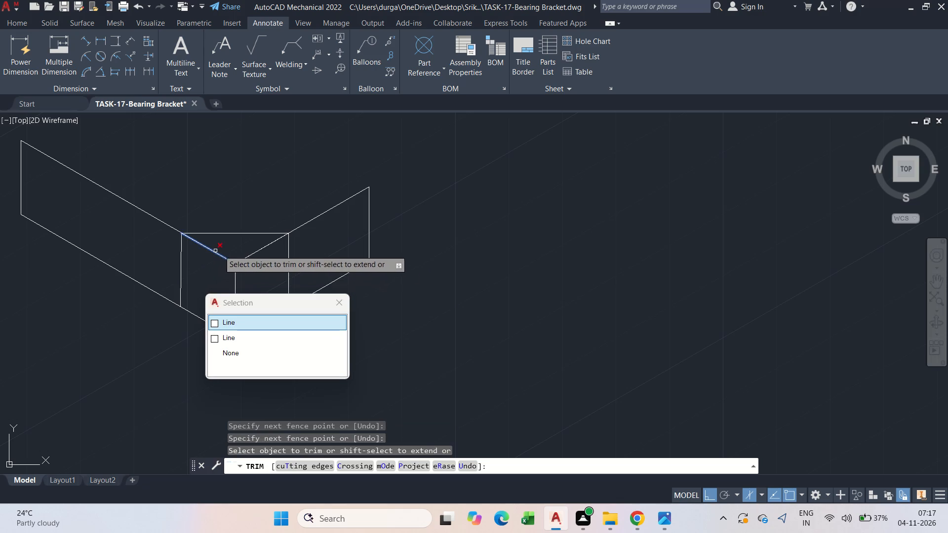
pyautogui.press('Escape')
pyautogui.moveTo(225, 247); pyautogui.dragTo(226, 279)
pyautogui.moveTo(247, 254); pyautogui.dragTo(256, 287)
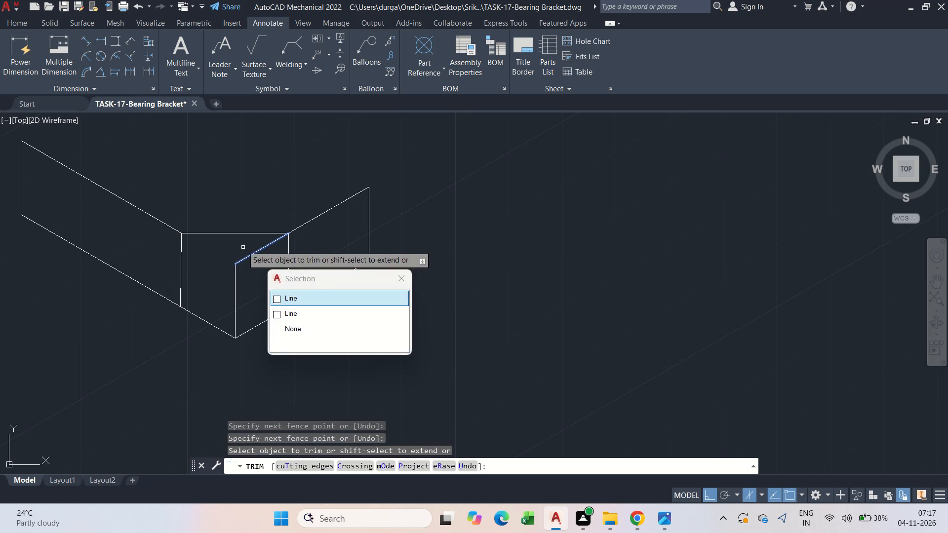
pyautogui.moveTo(243, 247); pyautogui.dragTo(269, 304)
pyautogui.moveTo(257, 294); pyautogui.dragTo(222, 306)
pyautogui.press('Escape')
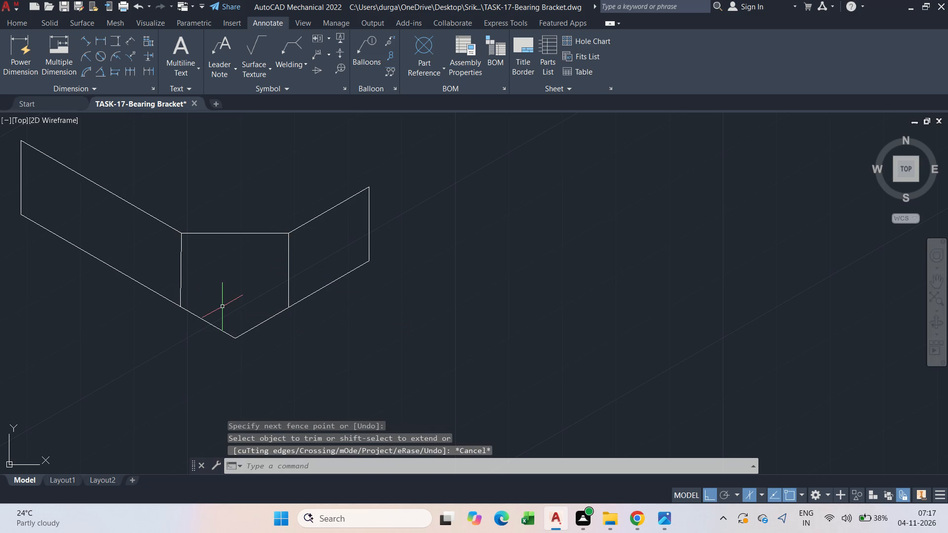
# Draw the chamfer's bottom edge between the lower ends of the two offset vertical lines.
pyautogui.write('l')
pyautogui.press('space')
pyautogui.click(182, 302)
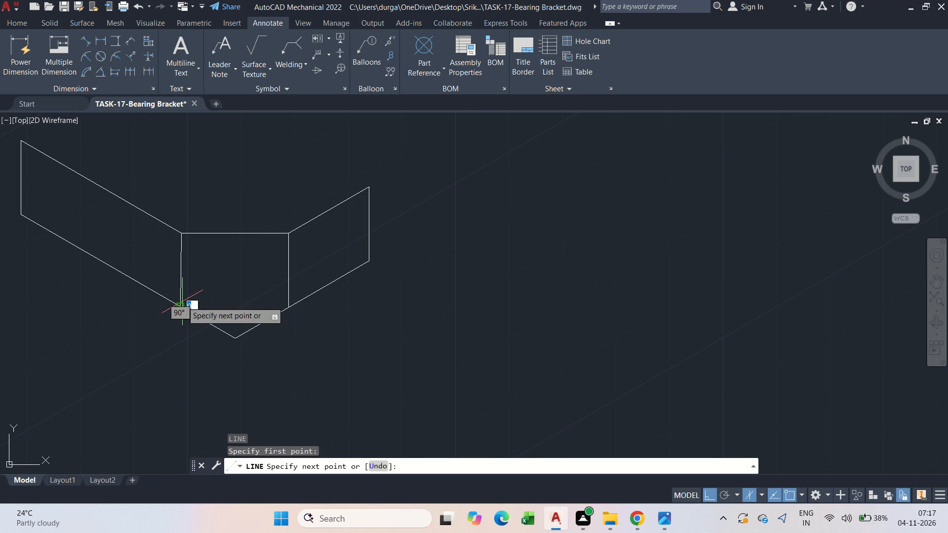
pyautogui.click(288, 307)
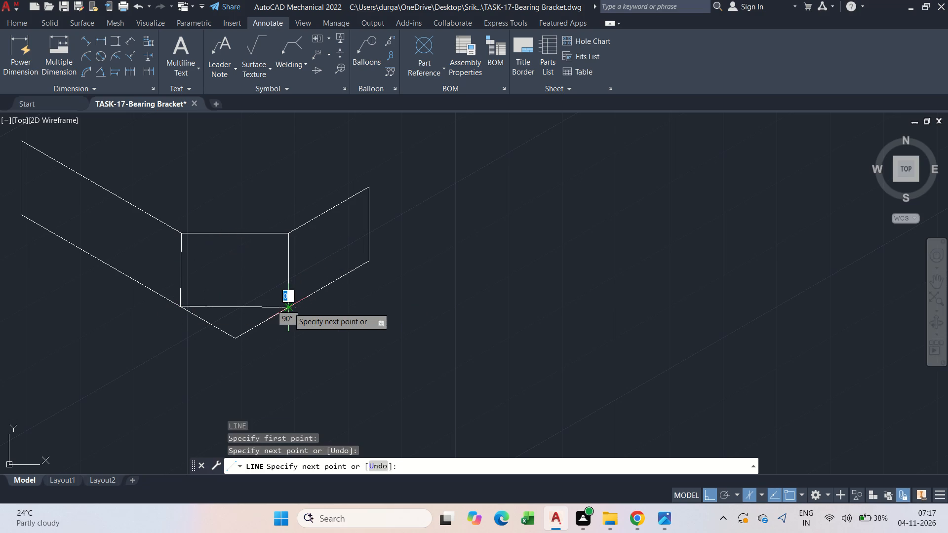
pyautogui.press('Escape')
# Trim the leftover bottom corner segments that project below the chamfer's bottom edge.
pyautogui.write('tr')
pyautogui.press('space')
pyautogui.moveTo(200, 335); pyautogui.dragTo(260, 341)
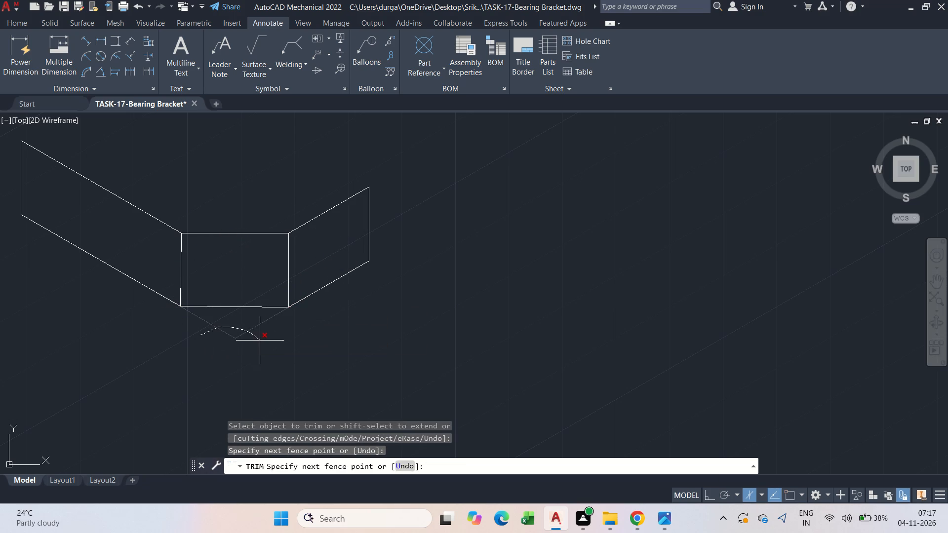
pyautogui.moveTo(260, 341); pyautogui.dragTo(260, 343)
pyautogui.press('Escape')
# Save the drawing.
pyautogui.hotkey('ctrl', 's')
pyautogui.hotkey('ctrl', 's')
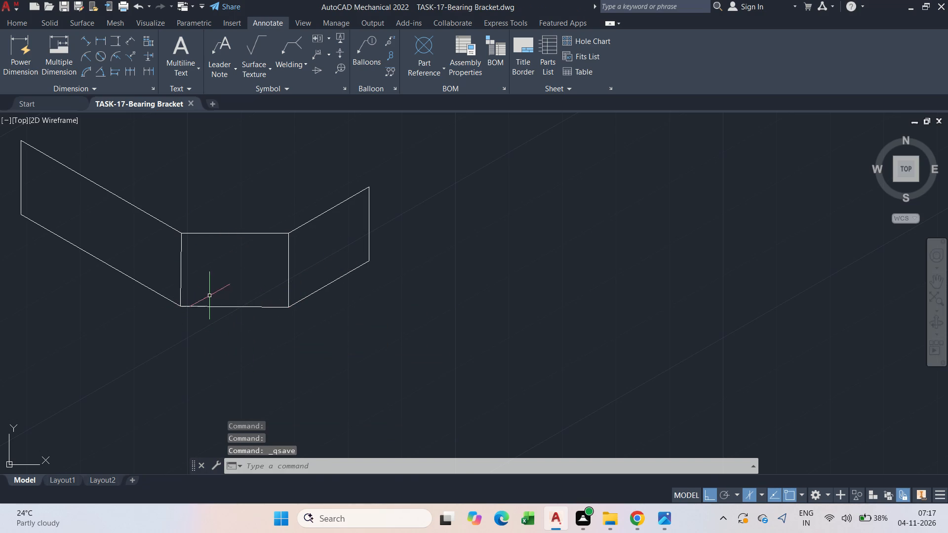
pyautogui.press('Escape')
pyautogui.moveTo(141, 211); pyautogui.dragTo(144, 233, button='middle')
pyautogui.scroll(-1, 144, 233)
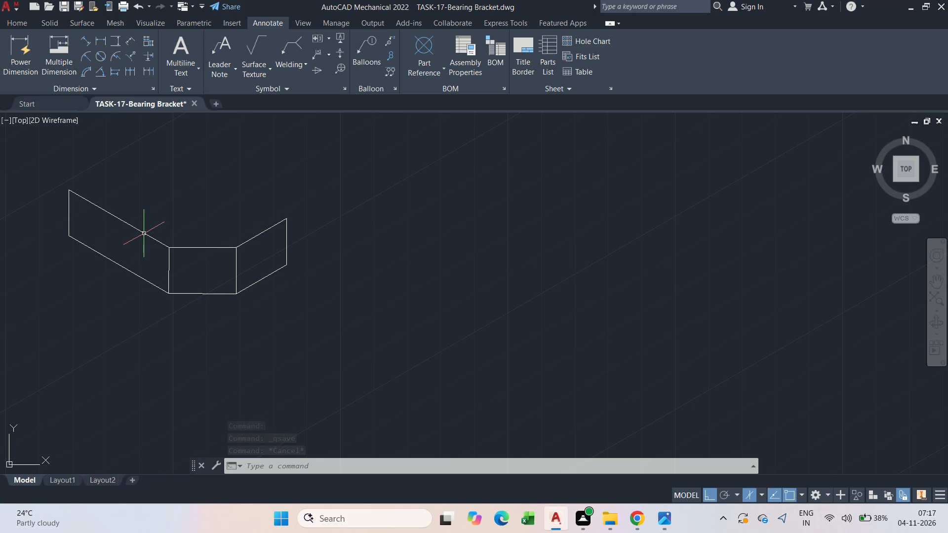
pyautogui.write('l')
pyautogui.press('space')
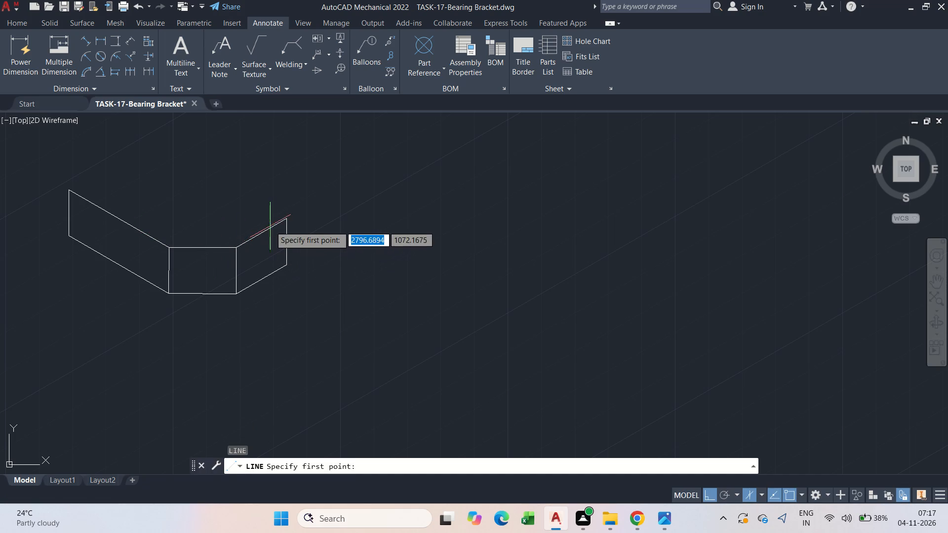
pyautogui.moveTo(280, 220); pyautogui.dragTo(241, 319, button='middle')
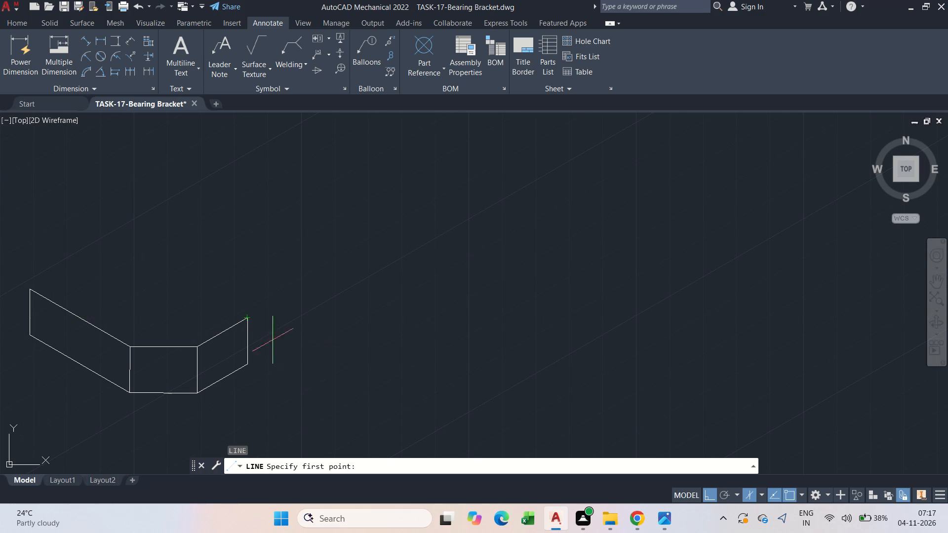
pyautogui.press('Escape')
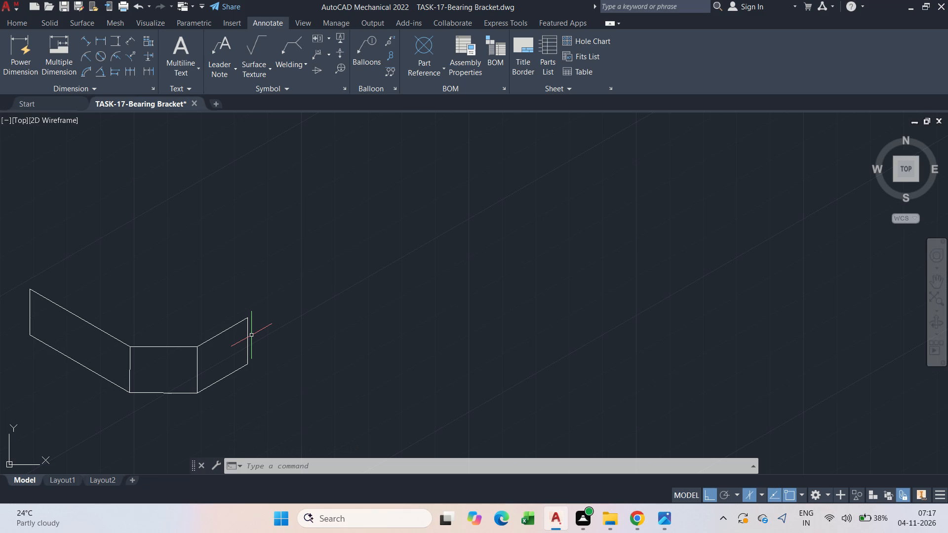
# From the top corner where the chamfer meets the short face, draw 5 units along the 30° edge, 33 units up, and 25 units along 150°.
pyautogui.write('l')
pyautogui.press('space')
pyautogui.click(193, 348)
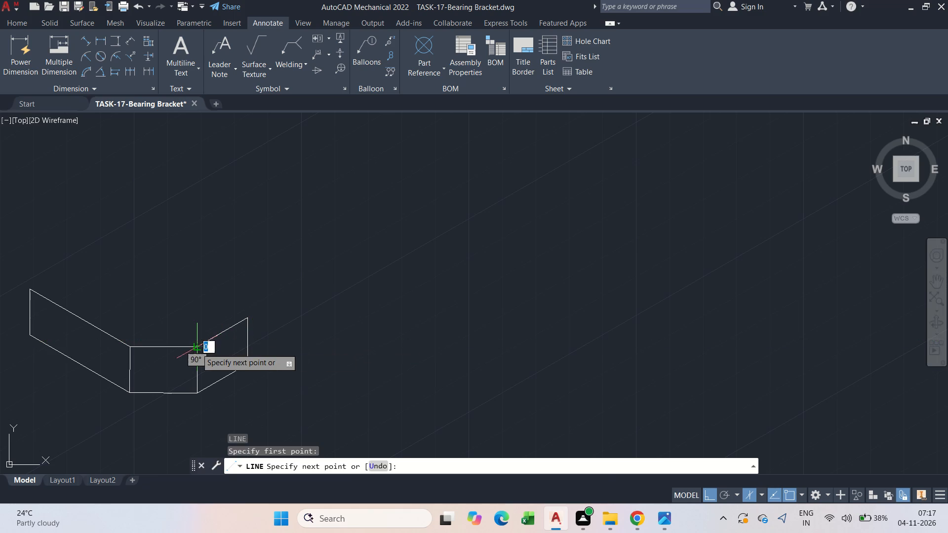
pyautogui.press('5')
pyautogui.press('Return')
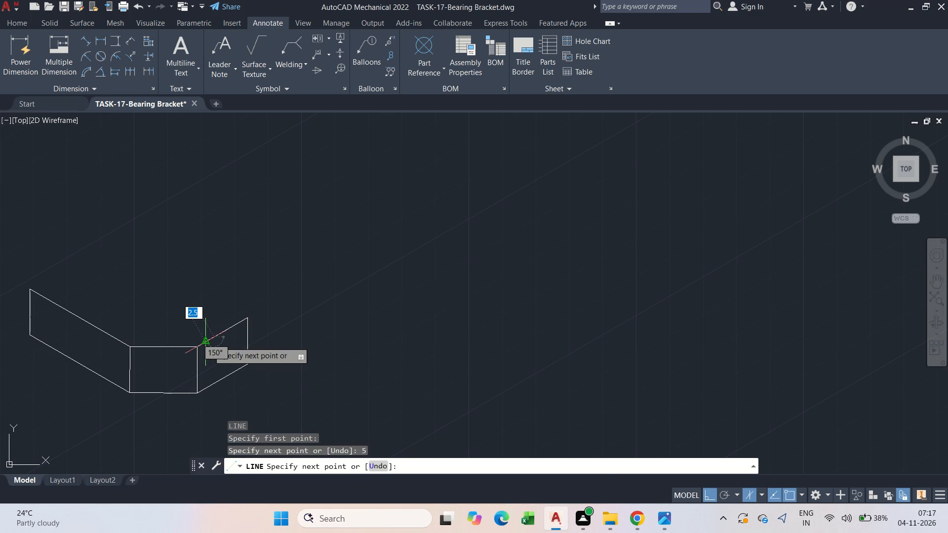
pyautogui.scroll(-1, 196, 249)
pyautogui.moveTo(196, 249); pyautogui.dragTo(199, 279, button='middle')
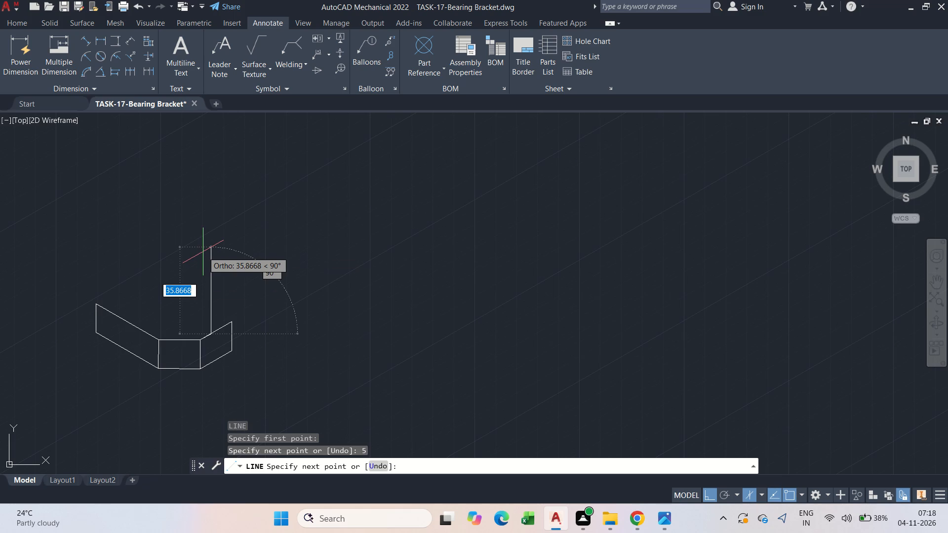
pyautogui.write('33')
pyautogui.press('Return')
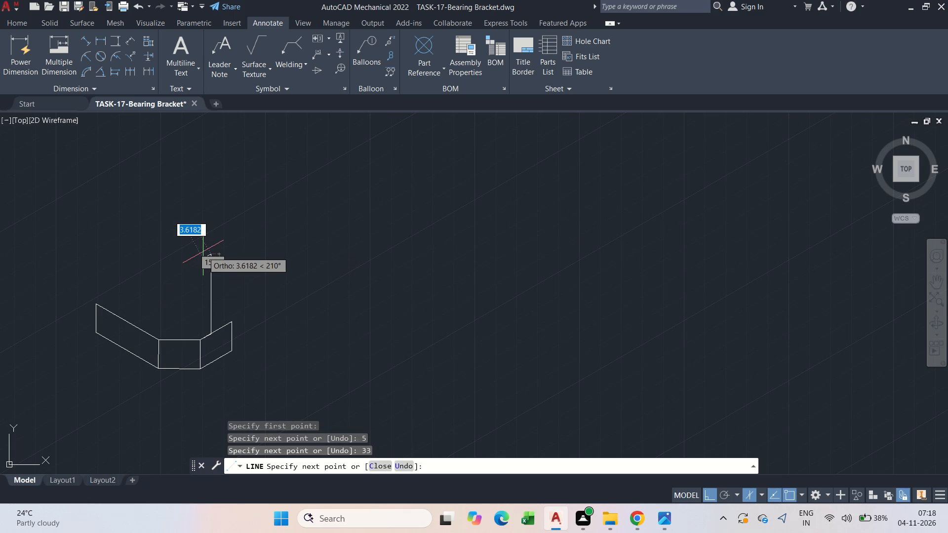
pyautogui.scroll(4, 203, 251)
pyautogui.scroll(-2, 203, 251)
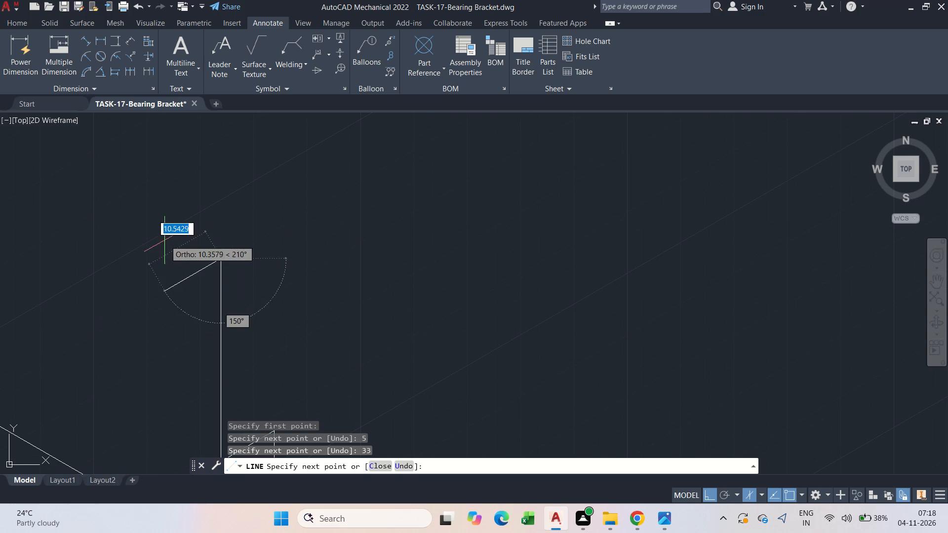
pyautogui.press('F5')
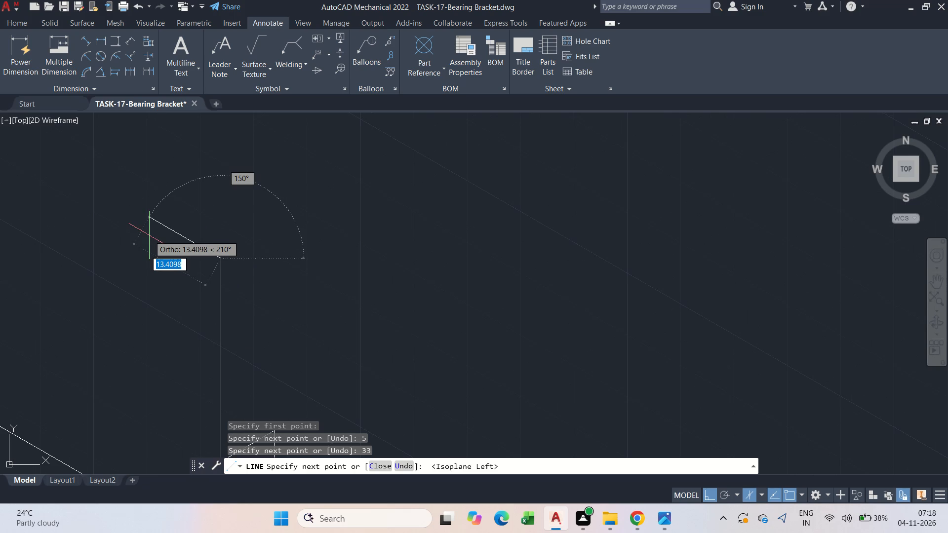
pyautogui.write('25')
pyautogui.press('Return')
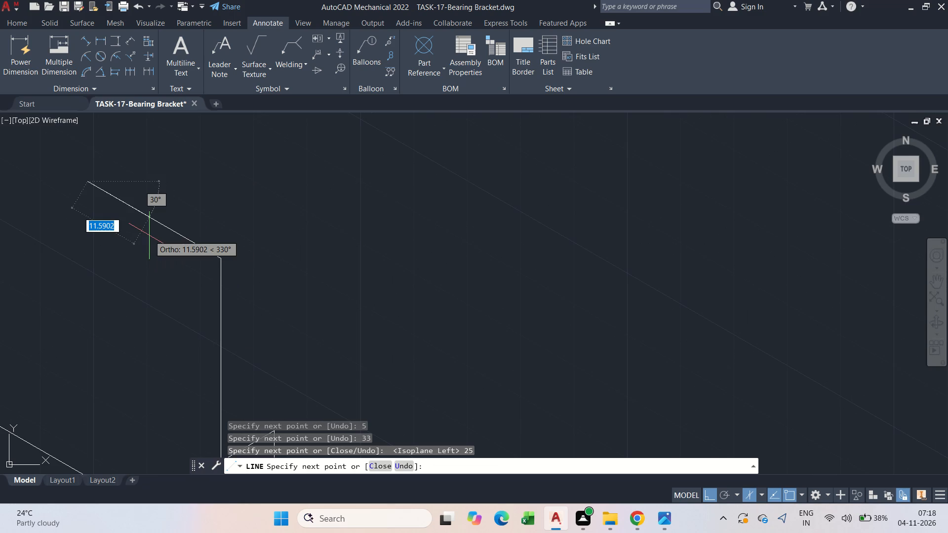
pyautogui.press('Escape')
# From the free end of the 25-unit top edge, draw 40 units along 30°, 25 units along 330°, and 5 units along 210°.
pyautogui.scroll(-1, 177, 268)
pyautogui.moveTo(147, 238); pyautogui.dragTo(161, 197, button='middle')
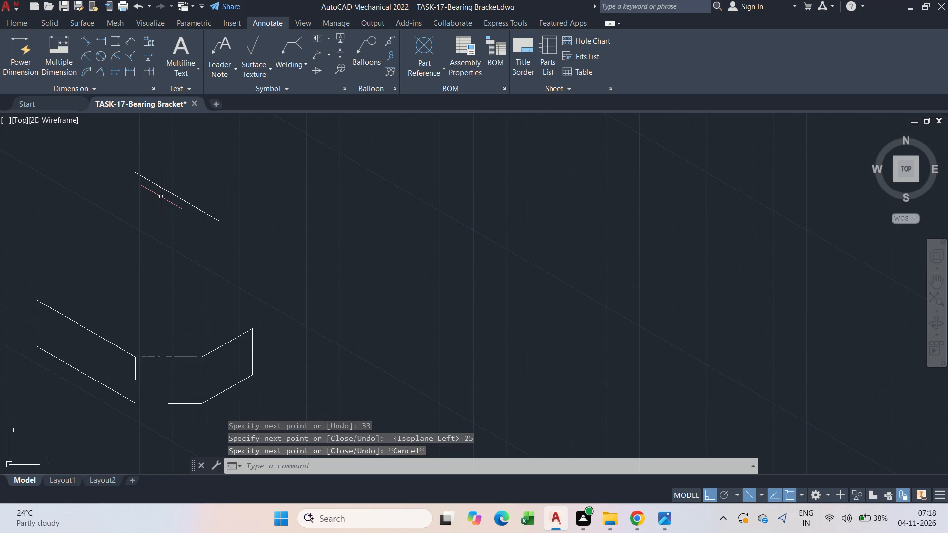
pyautogui.moveTo(161, 197); pyautogui.dragTo(138, 311, button='middle')
pyautogui.write('l')
pyautogui.press('space')
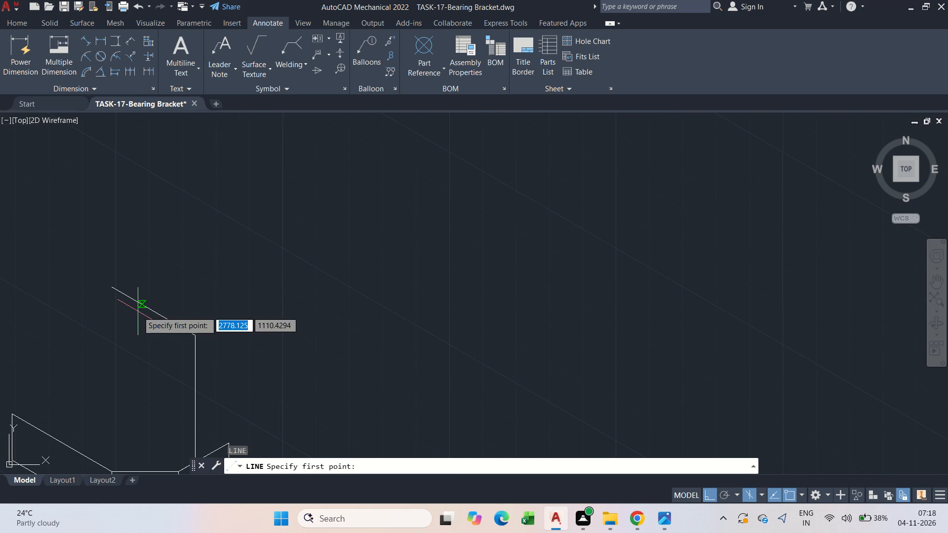
pyautogui.moveTo(112, 288); pyautogui.dragTo(145, 267)
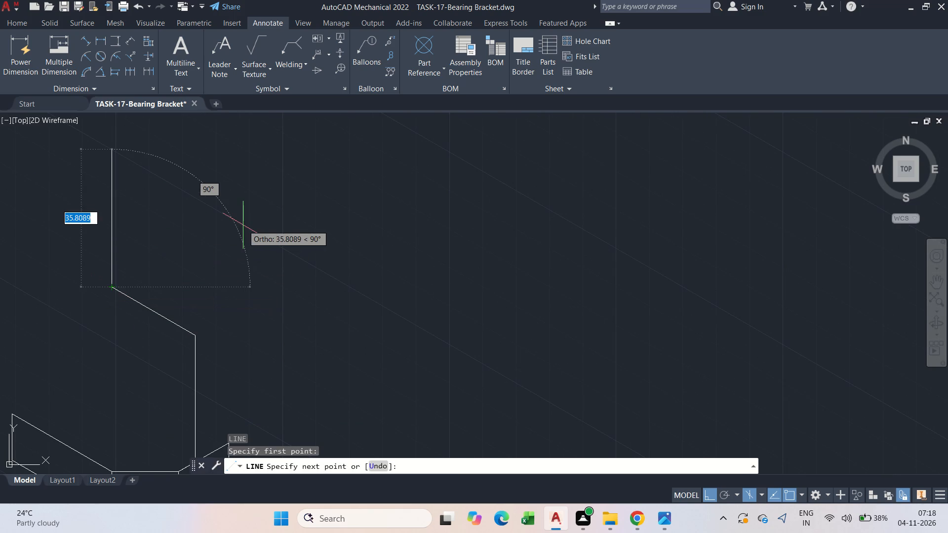
pyautogui.press('F5')
pyautogui.write('40')
pyautogui.press('Return')
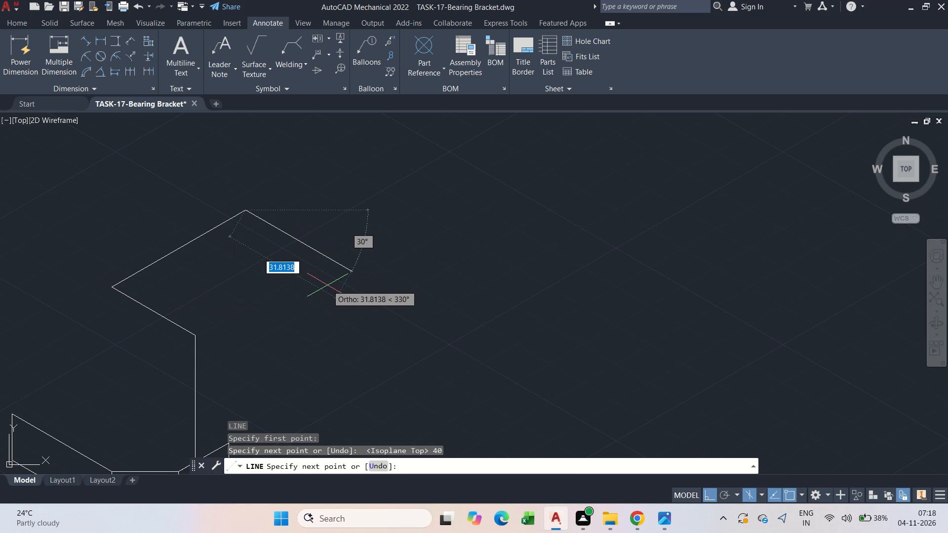
pyautogui.write('25')
pyautogui.press('Return')
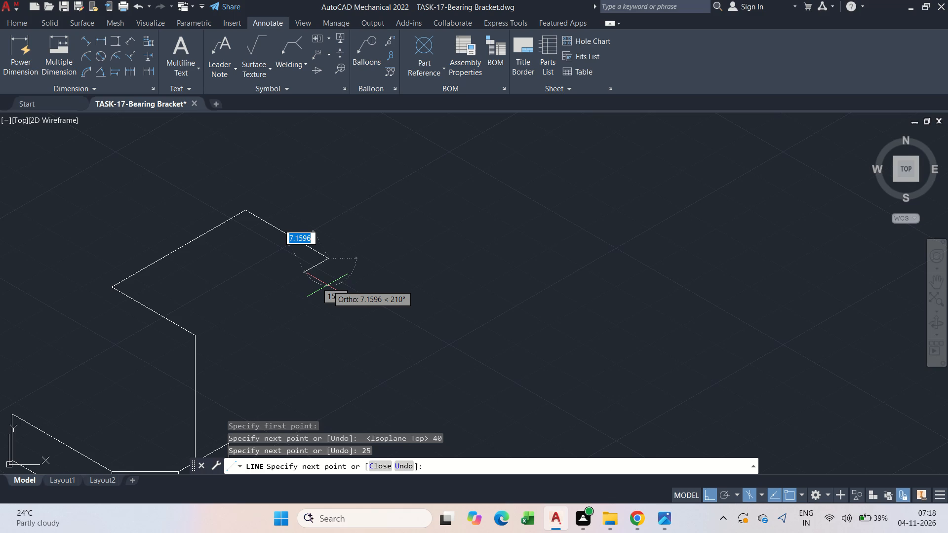
pyautogui.press('5')
pyautogui.press('Return')
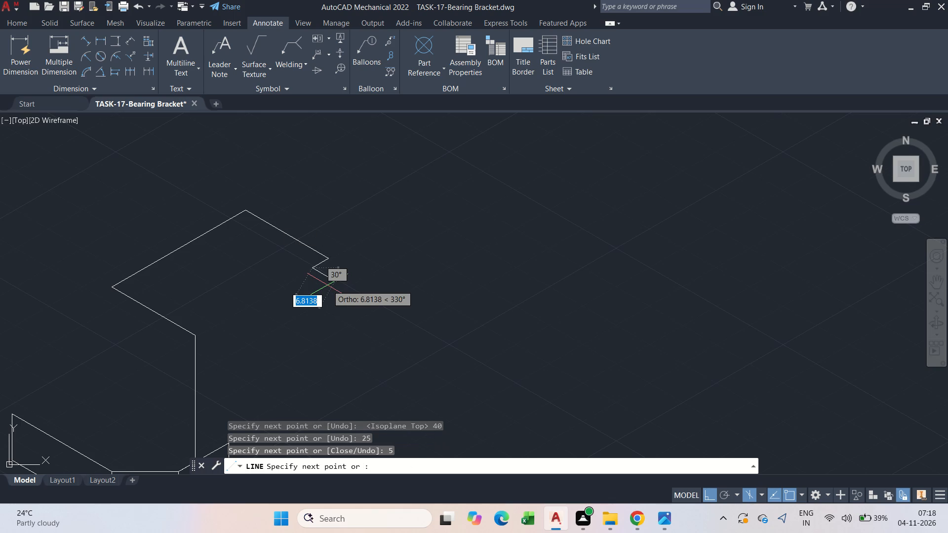
pyautogui.press('Escape')
# Draw a 5-unit line along 30° from the top face's front corner, where the 33-unit vertical edge ends.
pyautogui.press('l')
pyautogui.press('space')
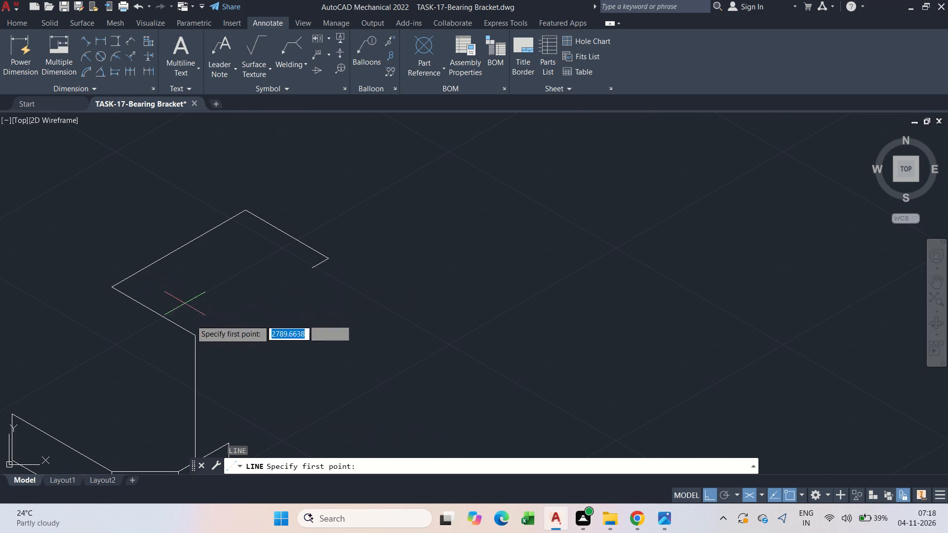
pyautogui.click(194, 336)
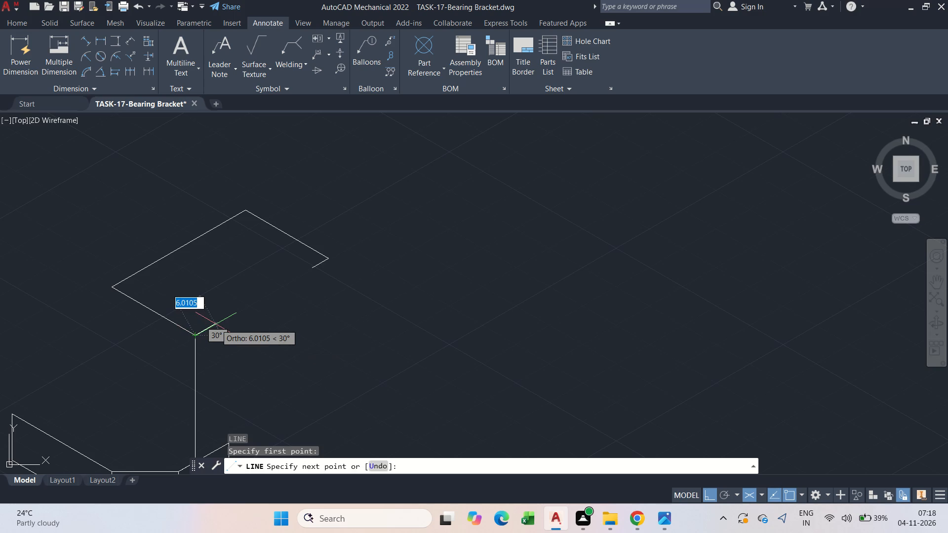
pyautogui.press('5')
pyautogui.press('Return')
pyautogui.press('Escape')
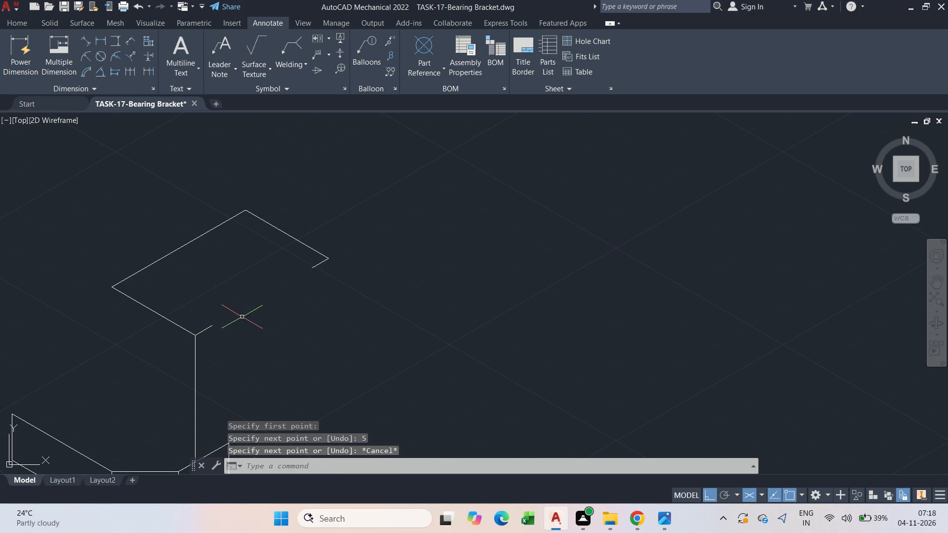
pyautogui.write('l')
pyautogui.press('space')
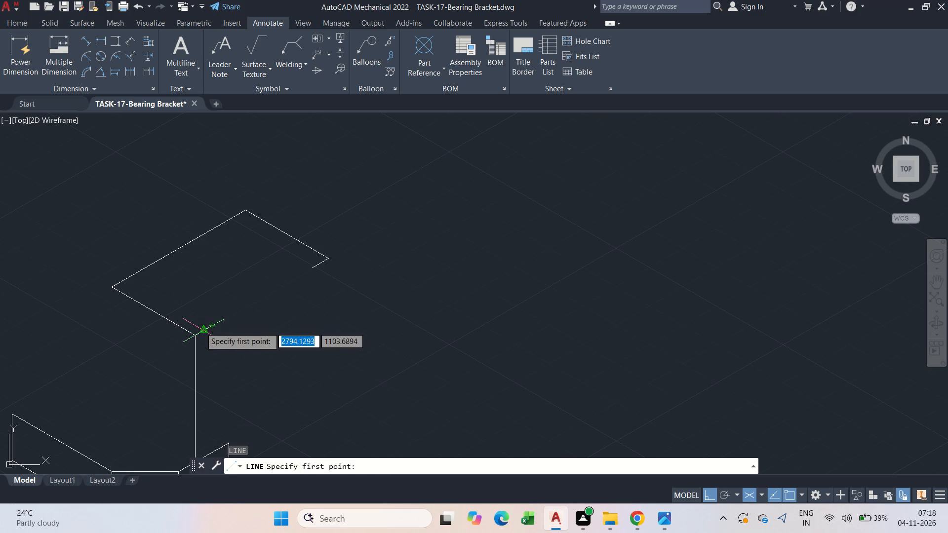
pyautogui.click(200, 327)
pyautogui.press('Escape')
# Draw a line joining the ends of the two 5-unit segments to close the top face's front edge.
pyautogui.write('l')
pyautogui.press('space')
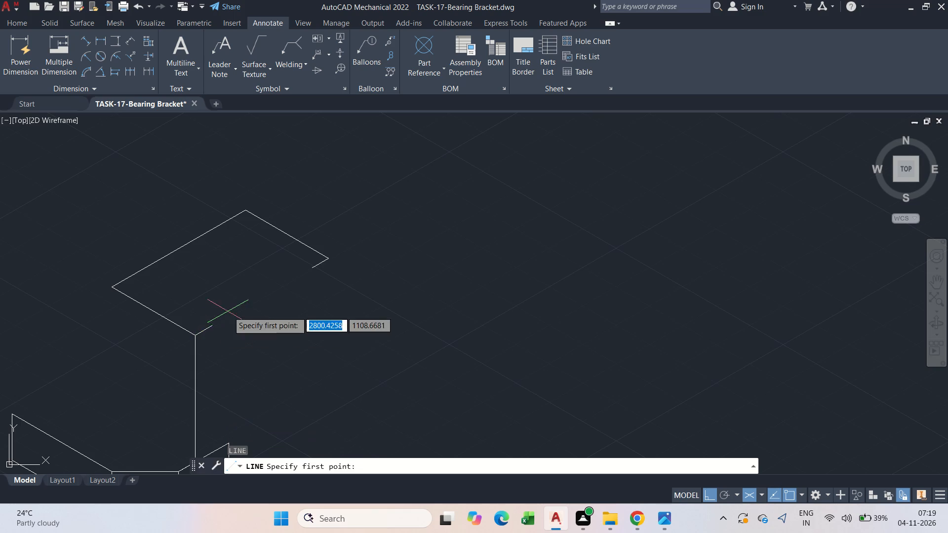
pyautogui.moveTo(208, 327); pyautogui.dragTo(231, 315)
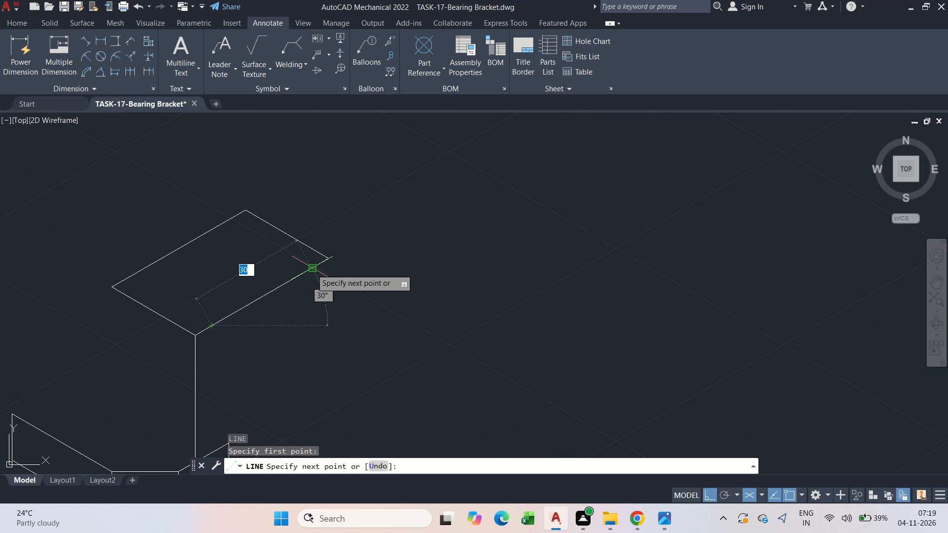
pyautogui.click(312, 269)
pyautogui.press('Escape')
# Draw a centre construction line along 330° from the midpoint of the top face's rear 40-unit edge, extending past the front edge.
pyautogui.write('l')
pyautogui.press('space')
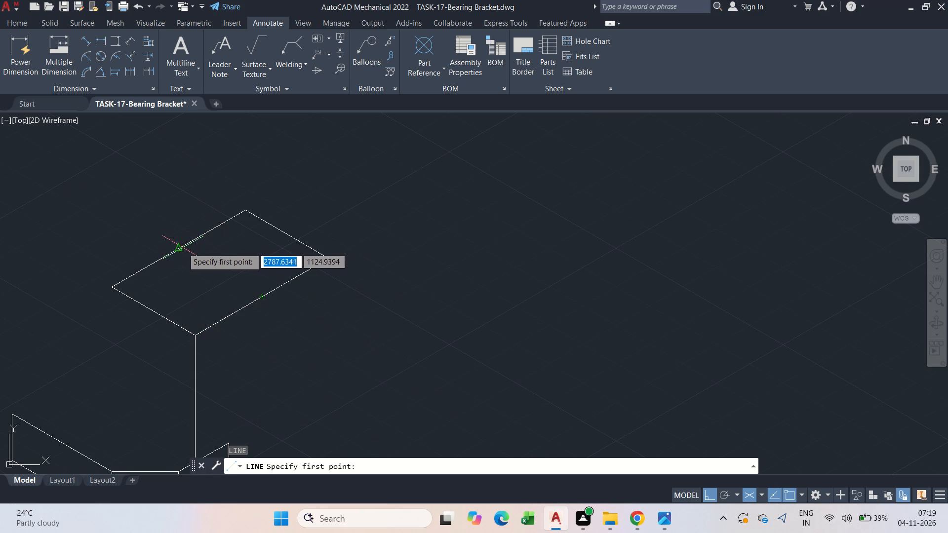
pyautogui.moveTo(179, 250); pyautogui.dragTo(191, 258)
pyautogui.click(322, 345)
pyautogui.press('Escape')
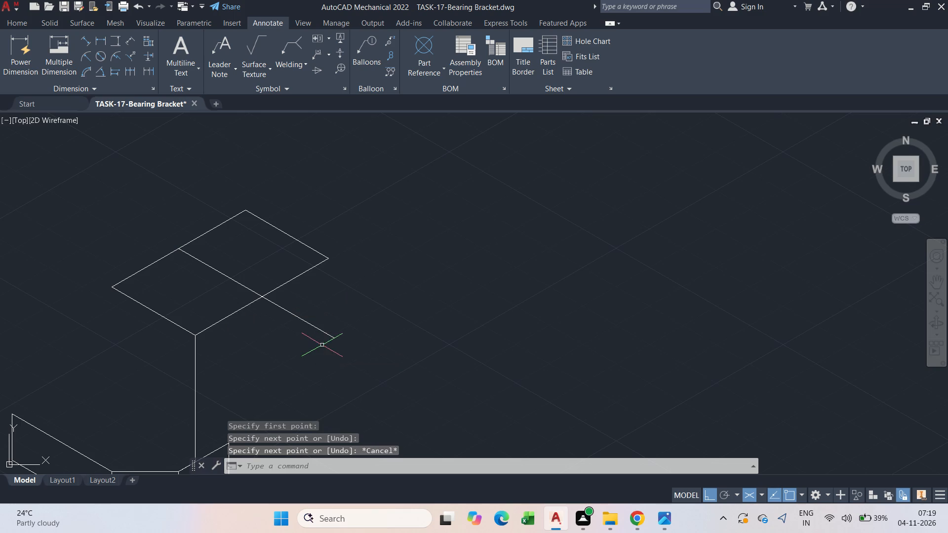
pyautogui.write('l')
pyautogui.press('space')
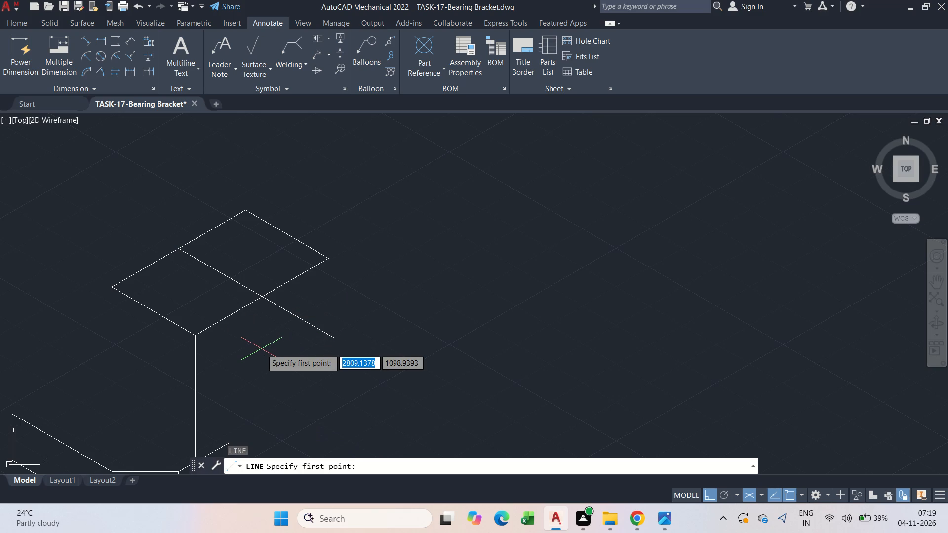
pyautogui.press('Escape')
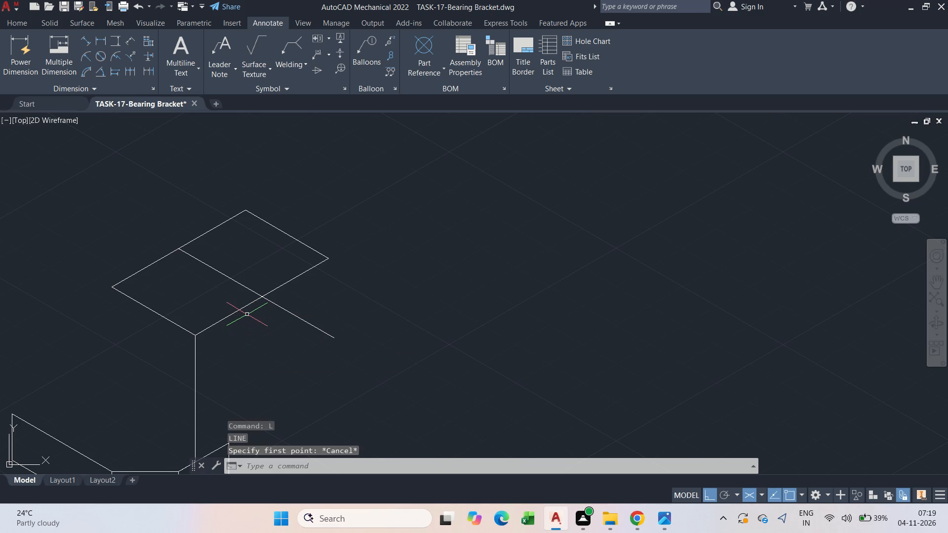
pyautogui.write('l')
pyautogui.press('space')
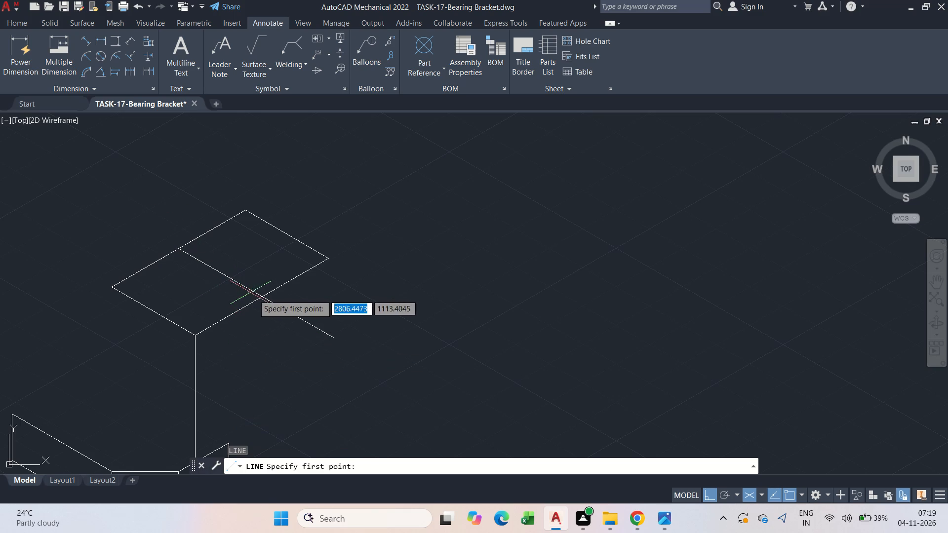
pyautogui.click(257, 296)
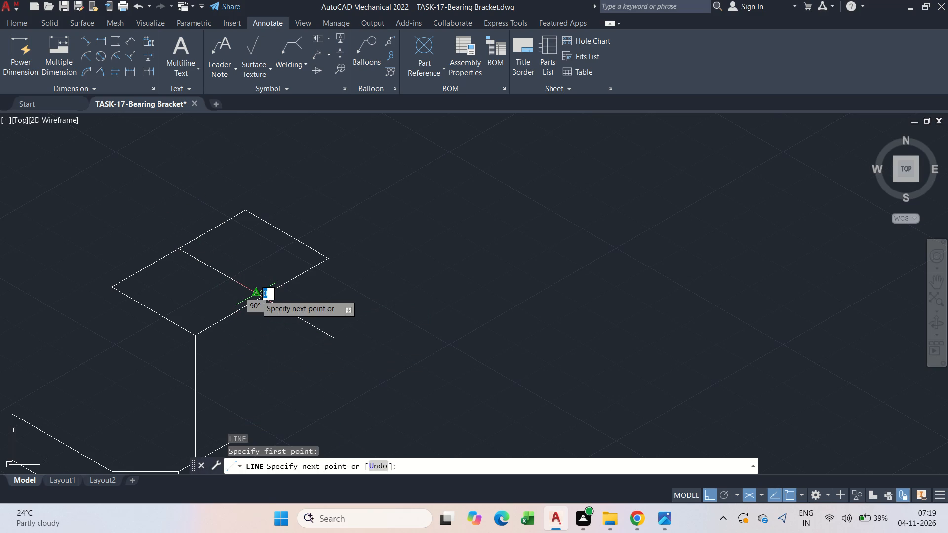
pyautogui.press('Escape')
# From the front edge's midpoint, draw 15 units along 150°, then a line to the end of the near 5-unit segment.
pyautogui.press('l')
pyautogui.press('space')
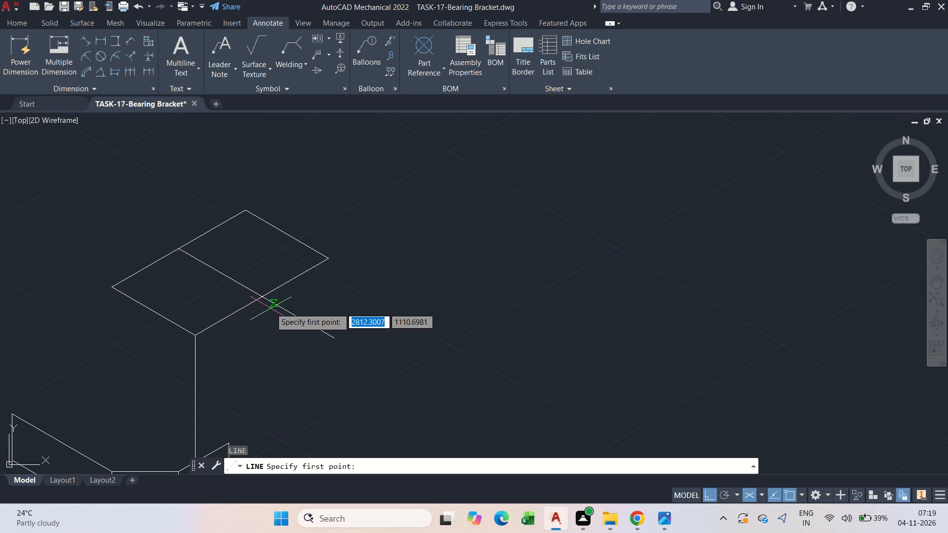
pyautogui.click(260, 296)
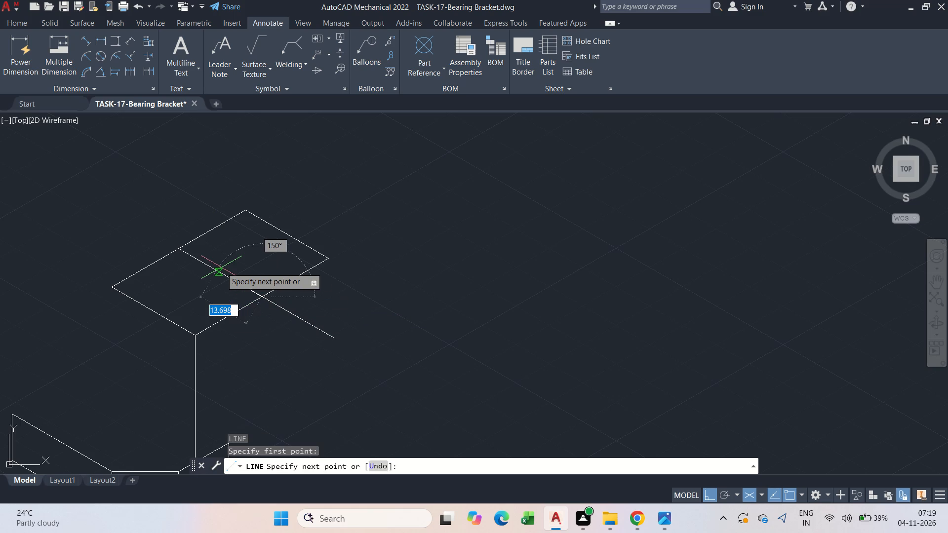
pyautogui.write('15')
pyautogui.press('Return')
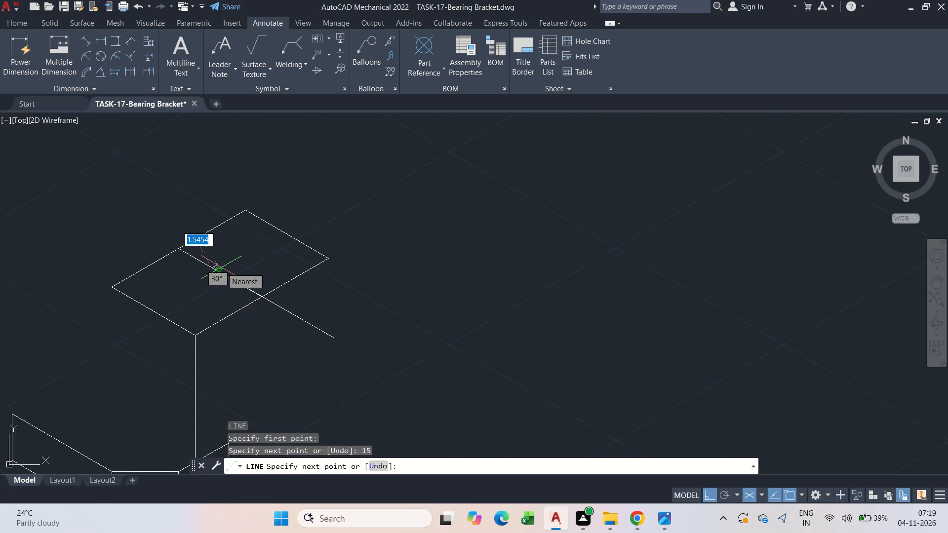
pyautogui.click(214, 322)
pyautogui.press('Escape')
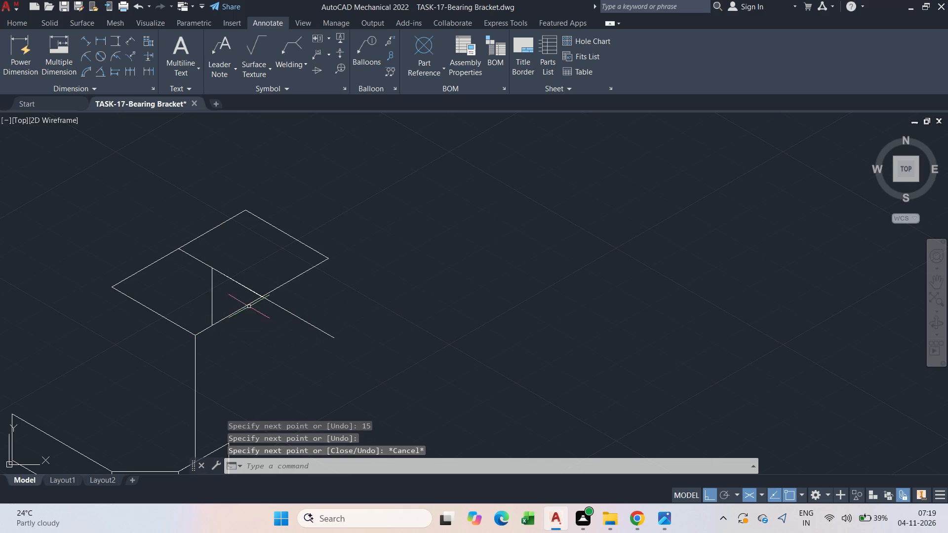
# Draw the notch's other side from its inner apex to the end of the far 5-unit segment.
pyautogui.write('l')
pyautogui.press('space')
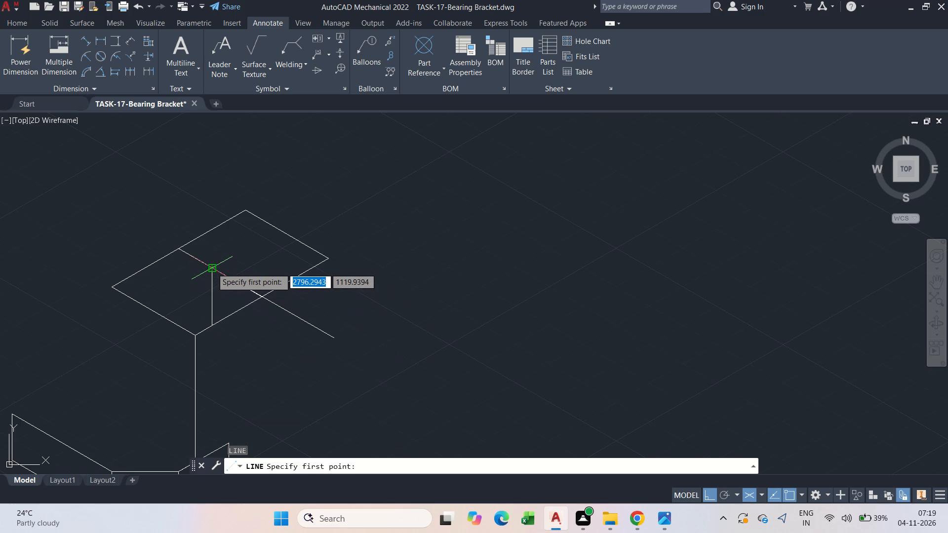
pyautogui.moveTo(212, 268); pyautogui.dragTo(220, 273)
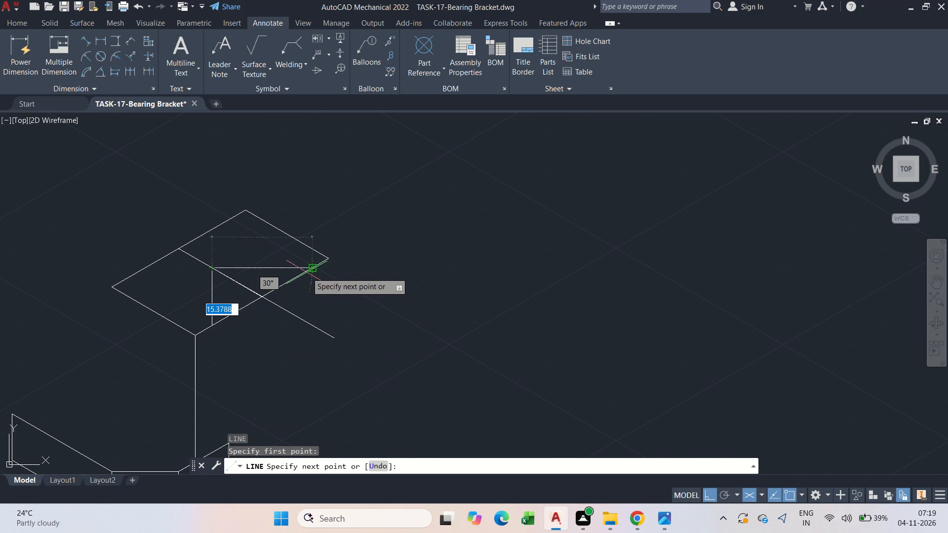
pyautogui.click(307, 271)
pyautogui.press('Escape')
# Trim away the front edge between the two notch sides and the entire centre construction line.
pyautogui.write('tr')
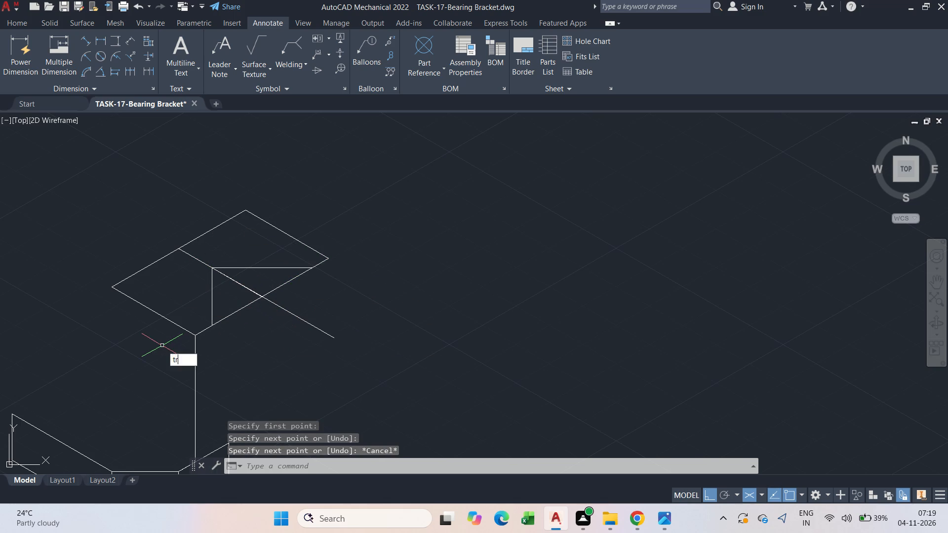
pyautogui.press('space')
pyautogui.moveTo(253, 276); pyautogui.dragTo(245, 325)
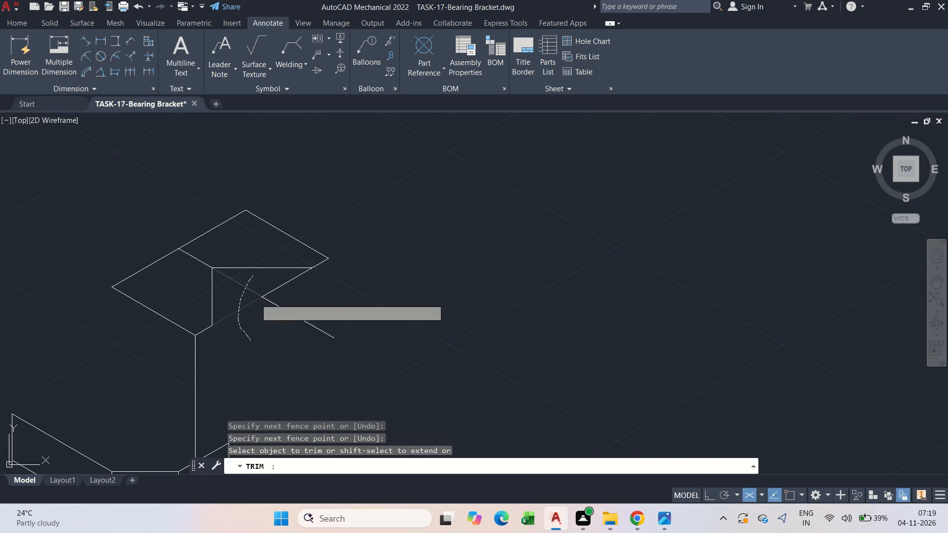
pyautogui.moveTo(261, 280); pyautogui.dragTo(271, 317)
pyautogui.scroll(-2, 271, 316)
pyautogui.press('Escape')
pyautogui.moveTo(269, 321); pyautogui.dragTo(264, 318, button='middle')
pyautogui.scroll(3, 250, 298)
pyautogui.press('t')
pyautogui.press('r')
pyautogui.press('space')
pyautogui.moveTo(222, 265); pyautogui.dragTo(171, 286)
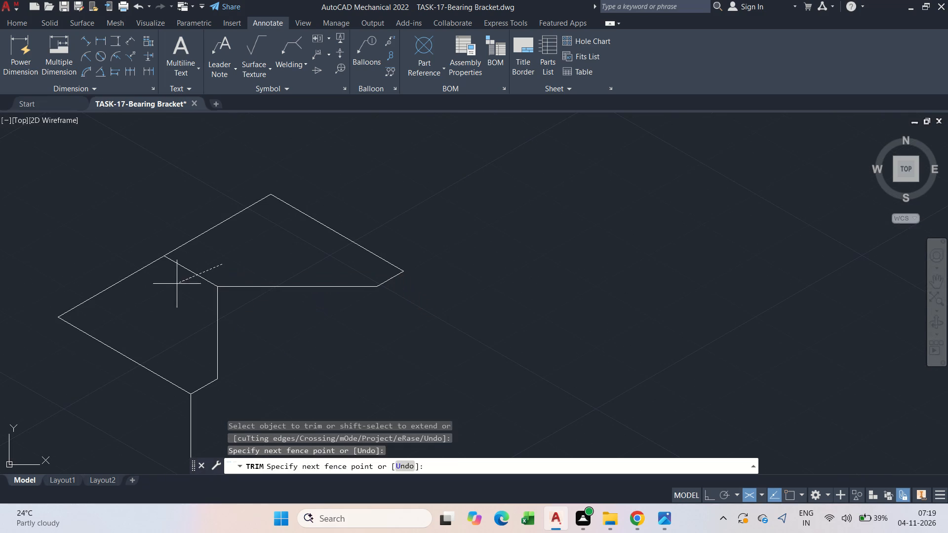
pyautogui.moveTo(171, 286); pyautogui.dragTo(171, 287)
pyautogui.press('Escape')
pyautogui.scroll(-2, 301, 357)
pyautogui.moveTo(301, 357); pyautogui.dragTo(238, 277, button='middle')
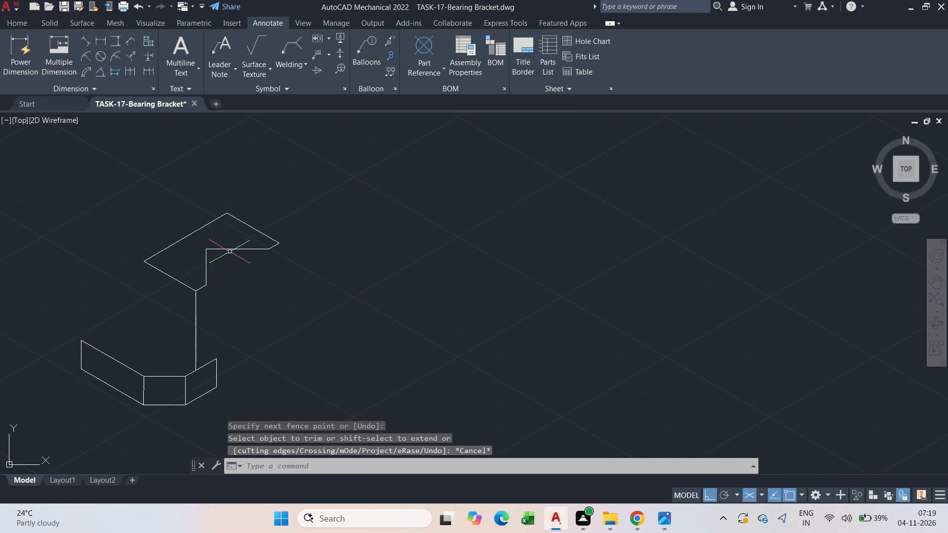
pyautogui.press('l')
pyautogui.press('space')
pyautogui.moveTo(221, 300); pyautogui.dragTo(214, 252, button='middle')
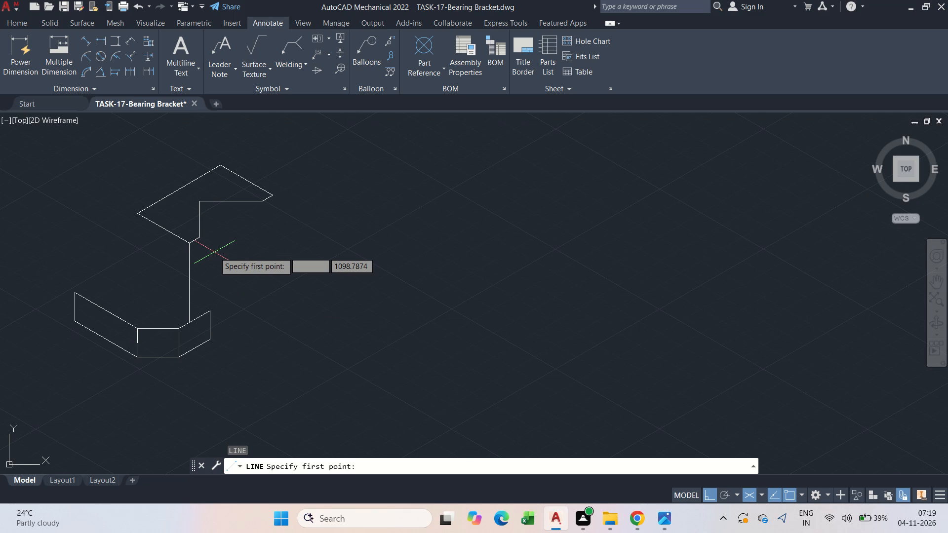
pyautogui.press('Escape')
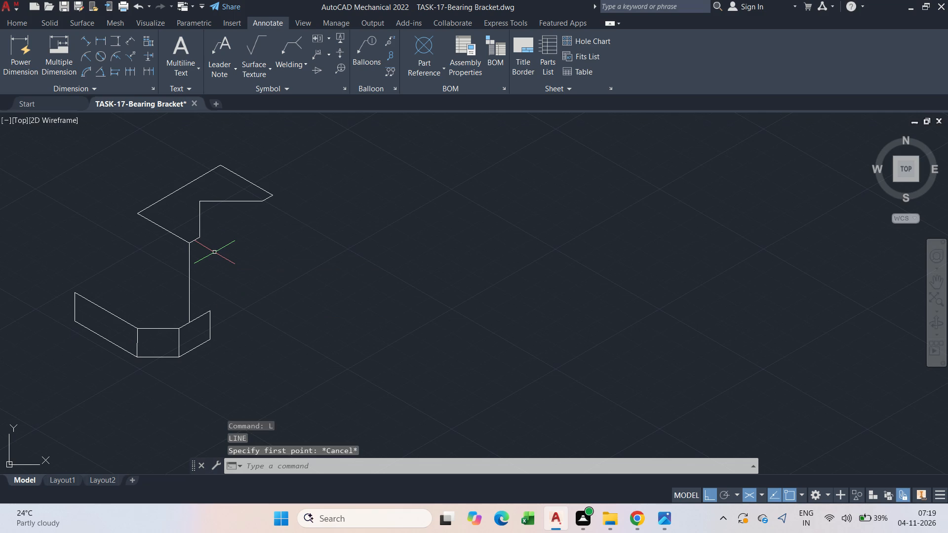
# Draw a 15-unit vertical line downward from the notch corner at the end of the near 5-unit segment, using the right isoplane.
pyautogui.write('l')
pyautogui.press('space')
pyautogui.scroll(1, 211, 251)
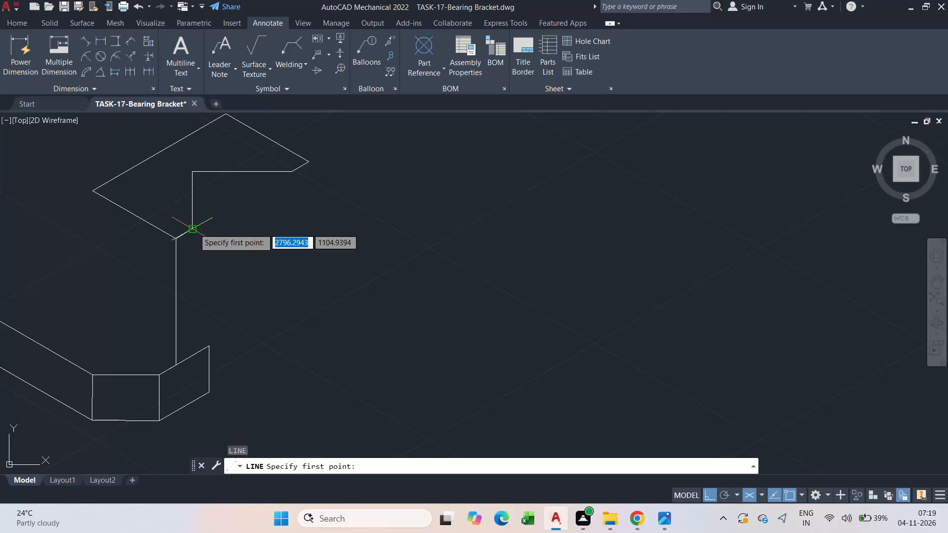
pyautogui.moveTo(194, 228); pyautogui.dragTo(189, 280)
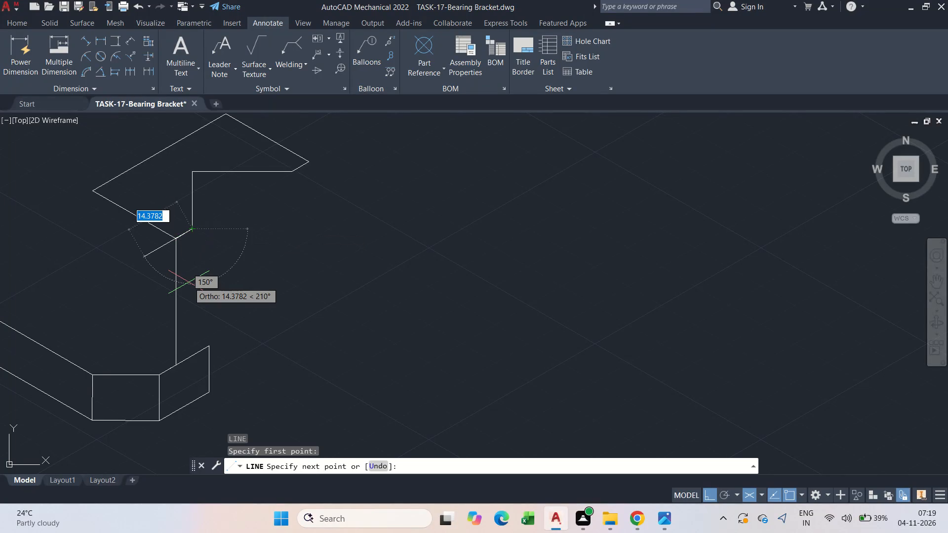
pyautogui.press('F5')
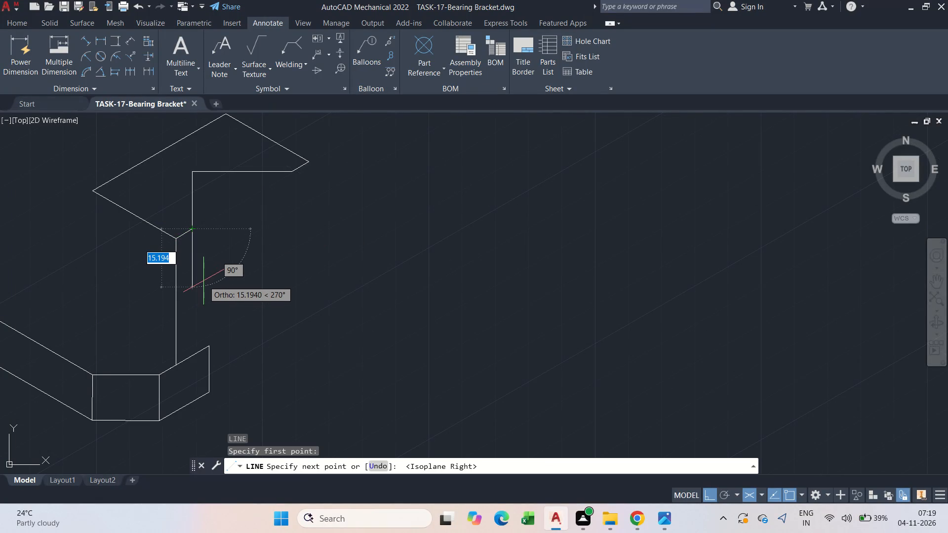
pyautogui.write('15')
pyautogui.press('Return')
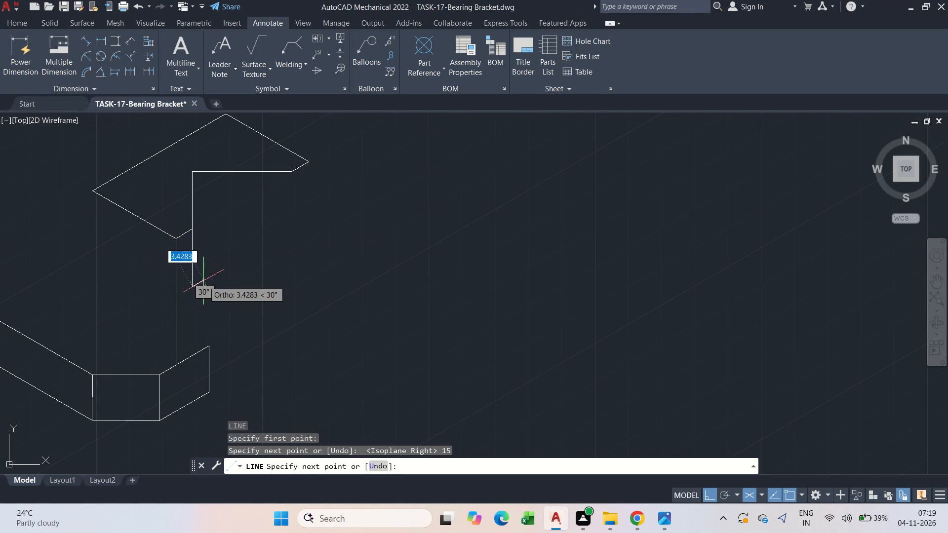
pyautogui.press('Escape')
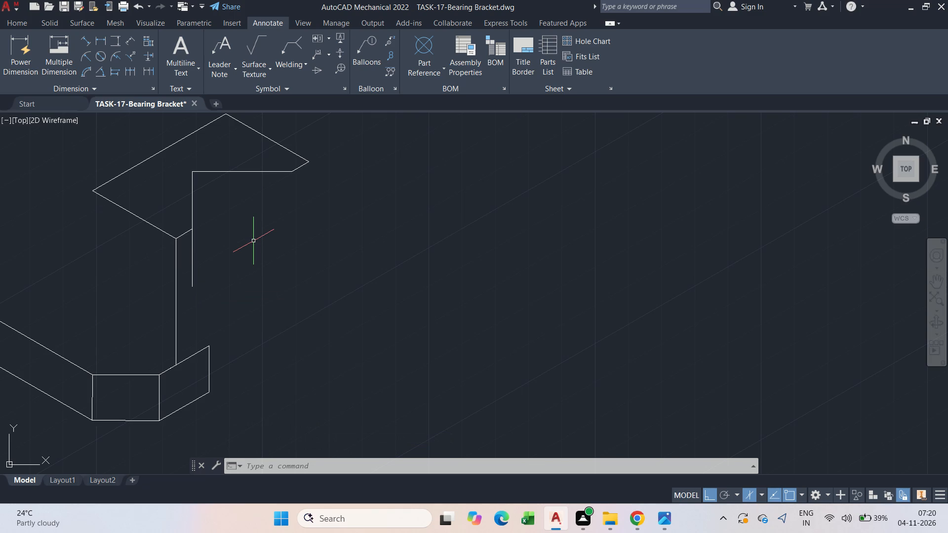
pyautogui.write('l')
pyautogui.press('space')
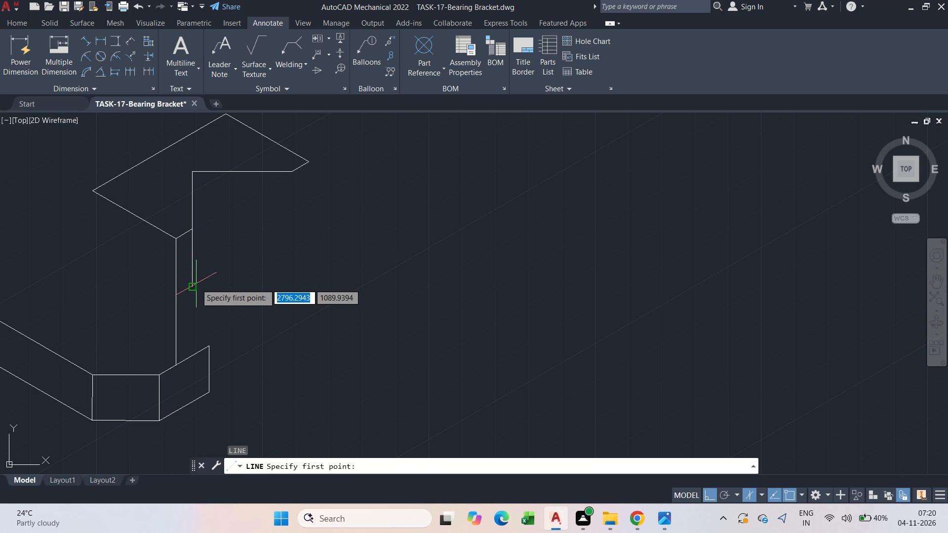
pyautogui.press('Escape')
# Draw a 5-unit line along 30° from the lower end of the 15-unit vertical line below the notch corner.
pyautogui.scroll(3, 193, 267)
pyautogui.scroll(-1, 193, 267)
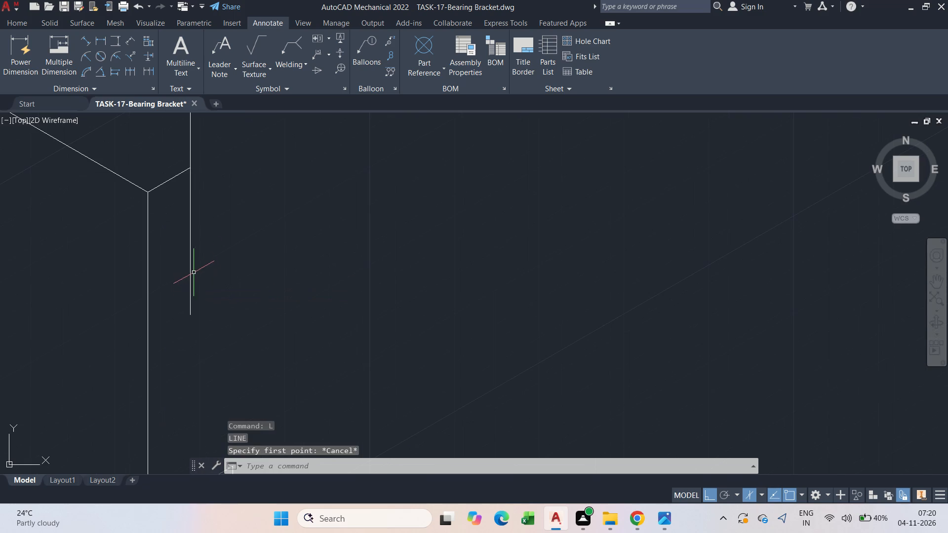
pyautogui.write('l')
pyautogui.press('space')
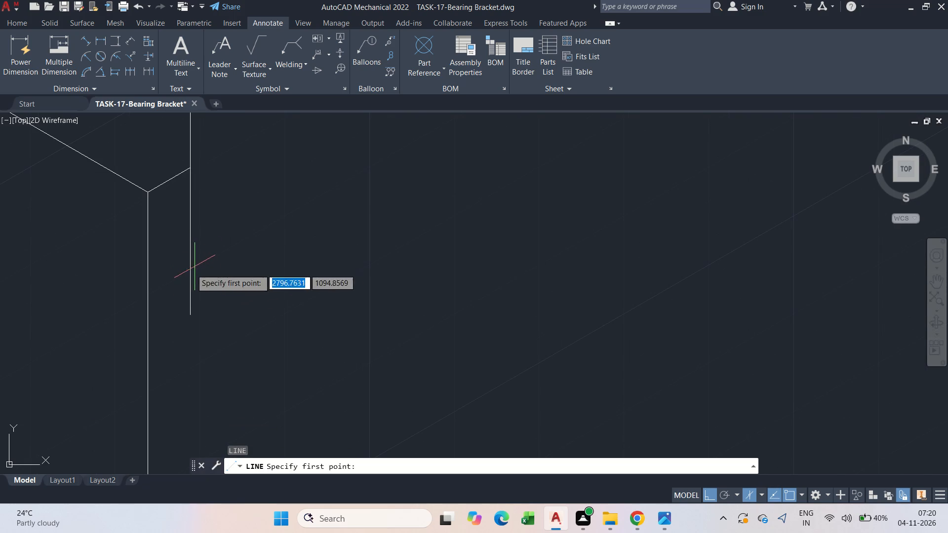
pyautogui.click(191, 312)
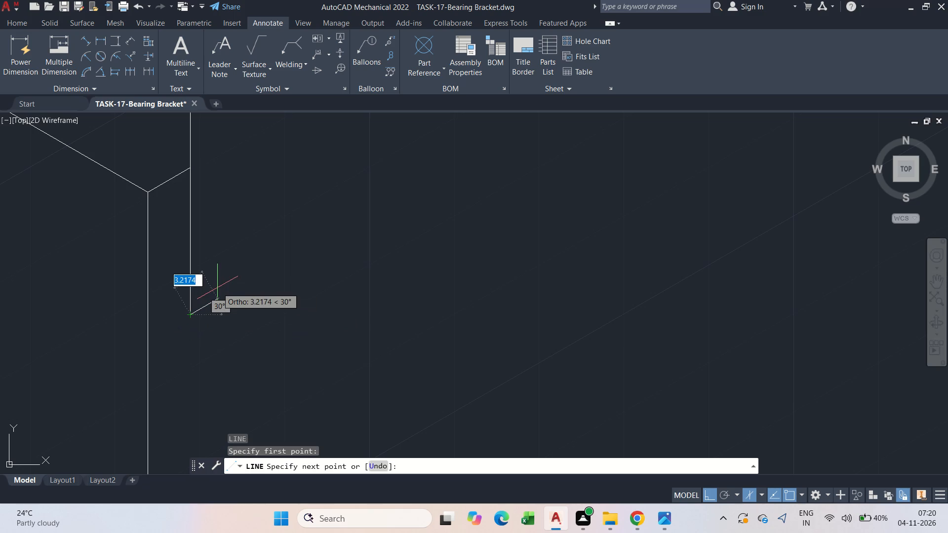
pyautogui.press('5')
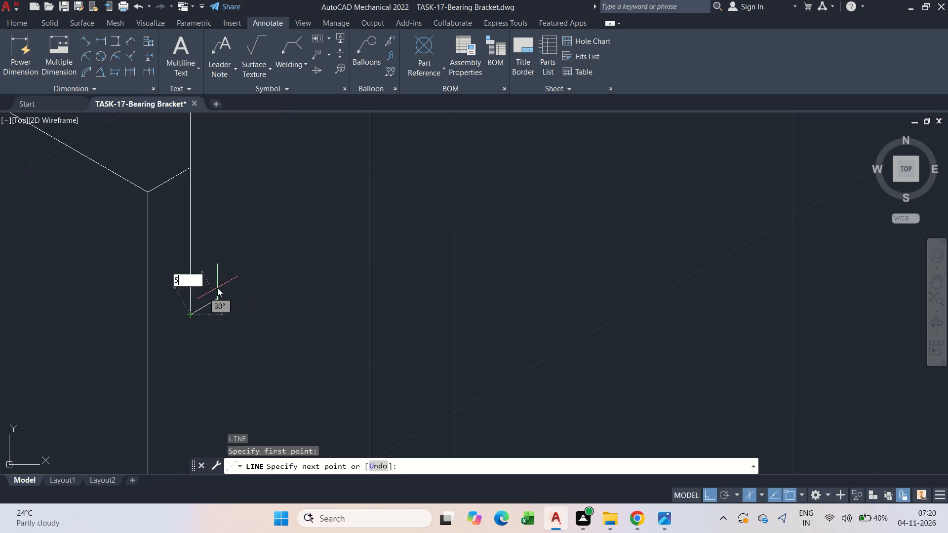
pyautogui.press('Return')
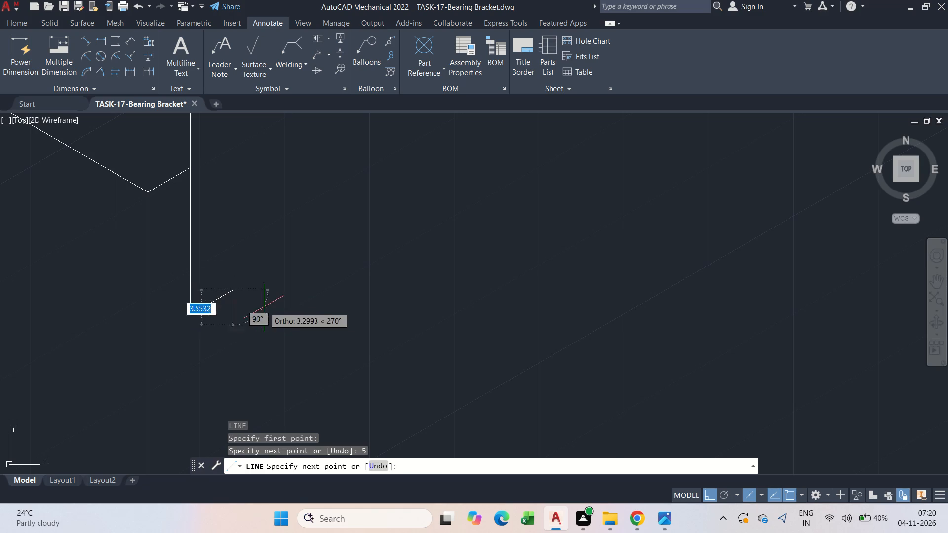
# Switch to the left isoplane to continue the line from the end of the new 5-unit segment.
pyautogui.press('F5')
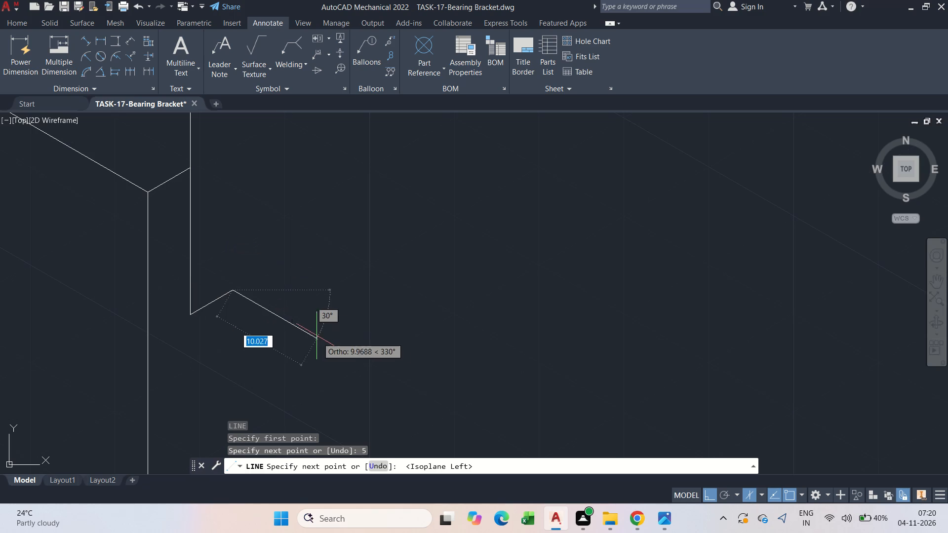
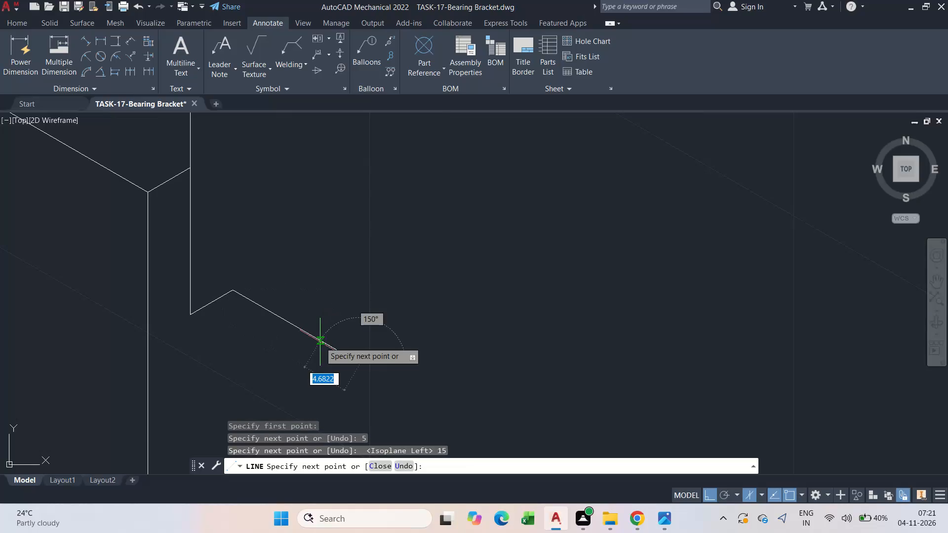
# Draw a 30-unit vertical line downward from the end of the 15-unit line, joining its lower end to the base's nearest bottom corner.
pyautogui.scroll(-2, 386, 360)
pyautogui.moveTo(382, 292); pyautogui.dragTo(429, 6, button='middle')
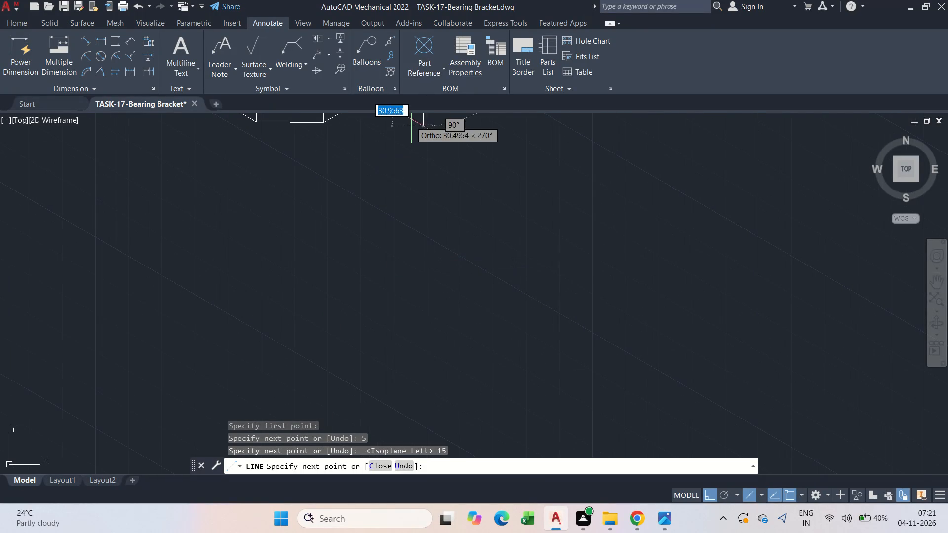
pyautogui.moveTo(410, 131); pyautogui.dragTo(292, 430, button='middle')
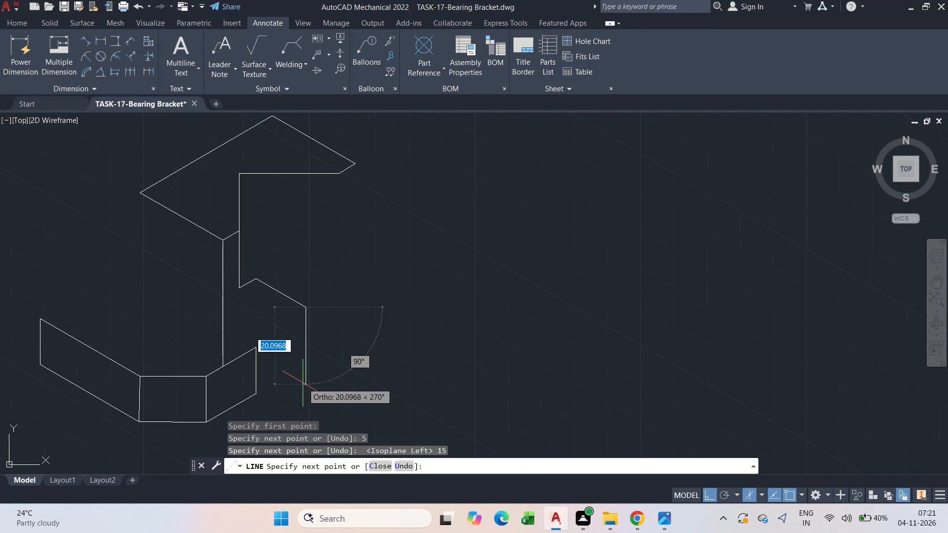
pyautogui.write('30')
pyautogui.press('Return')
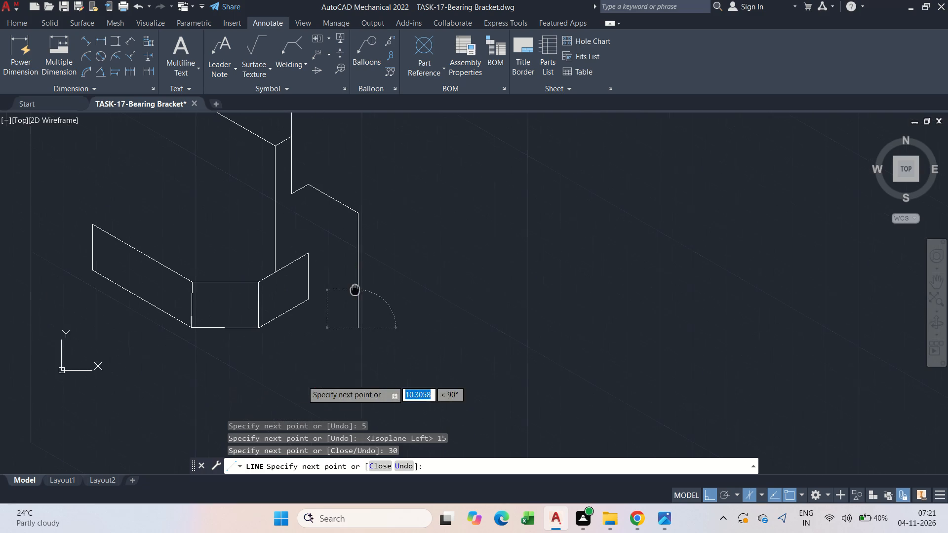
pyautogui.middleClick(356, 287)
pyautogui.click(305, 297)
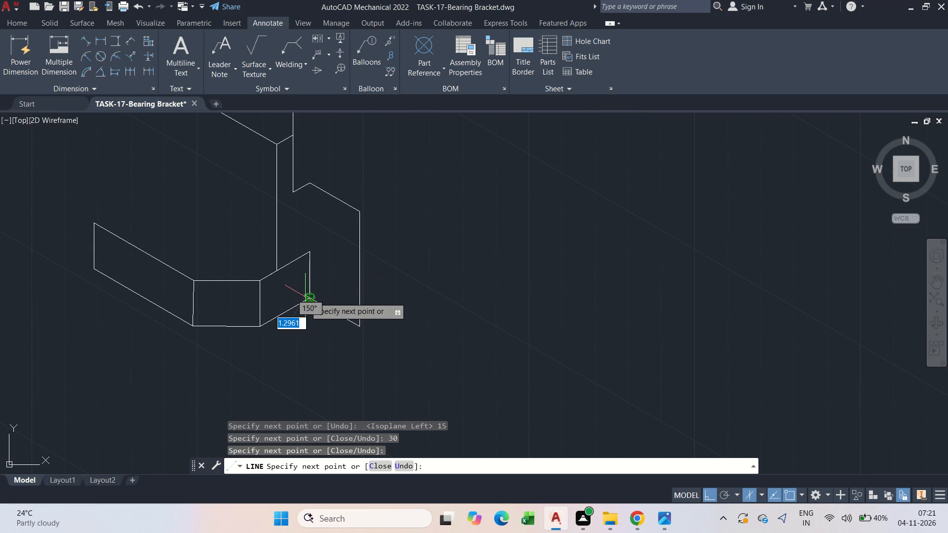
pyautogui.press('Escape')
pyautogui.moveTo(359, 279); pyautogui.dragTo(355, 288, button='middle')
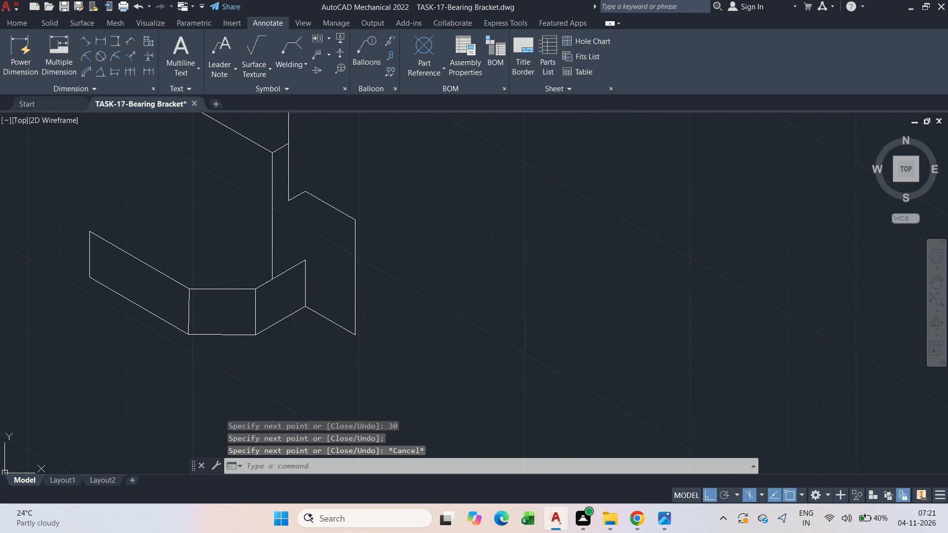
pyautogui.press('Escape')
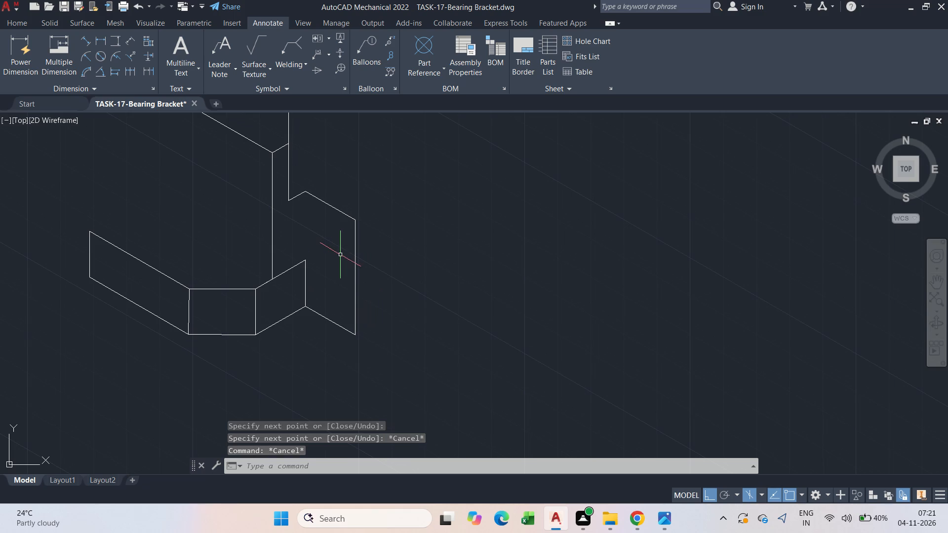
# Extend the base's short vertical end edge upward to the corner where the 5-unit and 15-unit lines meet.
pyautogui.write('ex')
pyautogui.press('space')
pyautogui.moveTo(320, 272); pyautogui.dragTo(285, 297)
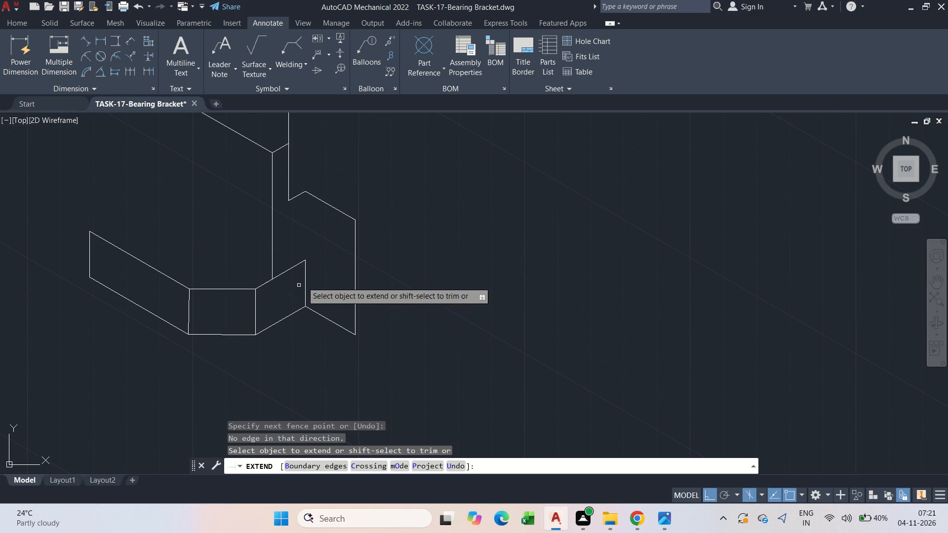
pyautogui.press('Escape')
pyautogui.write('ex')
pyautogui.press('space')
pyautogui.moveTo(317, 279); pyautogui.dragTo(281, 288)
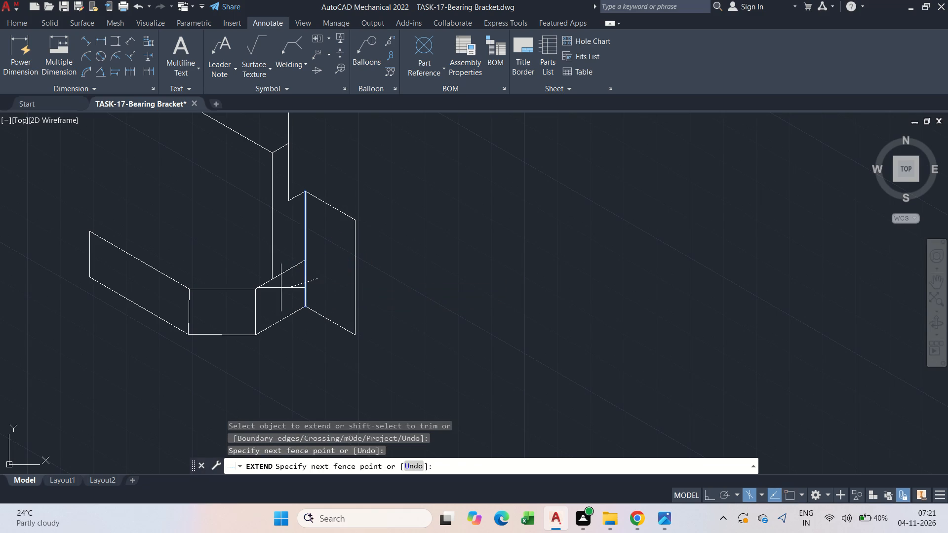
pyautogui.moveTo(281, 288); pyautogui.dragTo(281, 288)
pyautogui.press('Escape')
# Trim the base's top edge between the upright block's front vertical edge and the extended vertical edge.
pyautogui.scroll(1, 301, 276)
pyautogui.write('tr')
pyautogui.press('space')
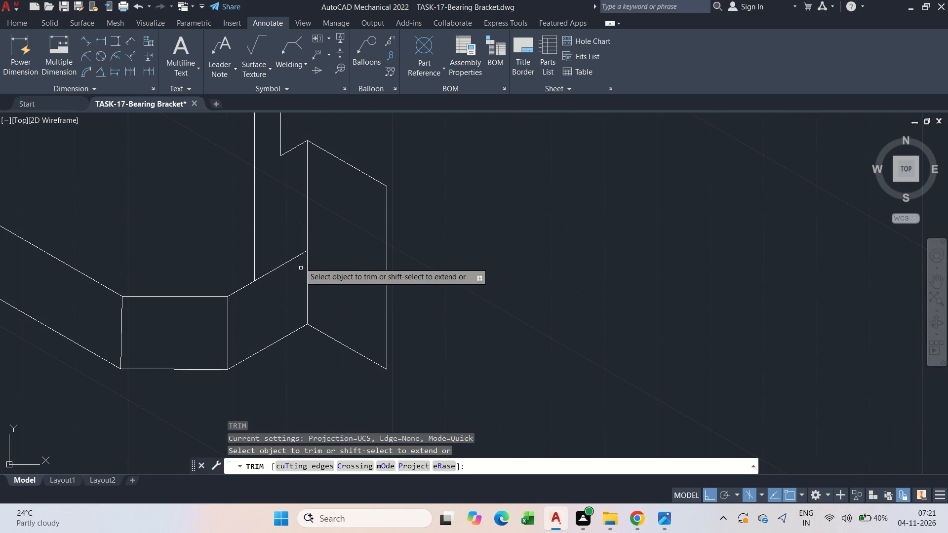
pyautogui.moveTo(295, 256); pyautogui.dragTo(291, 281)
pyautogui.press('Escape')
# From the notch's far corner, draw a 15-unit vertical line downward, continuing with a 5-unit line toward the front along 30° in the top isoplane.
pyautogui.scroll(-1, 287, 280)
pyautogui.moveTo(405, 263); pyautogui.dragTo(273, 277, button='middle')
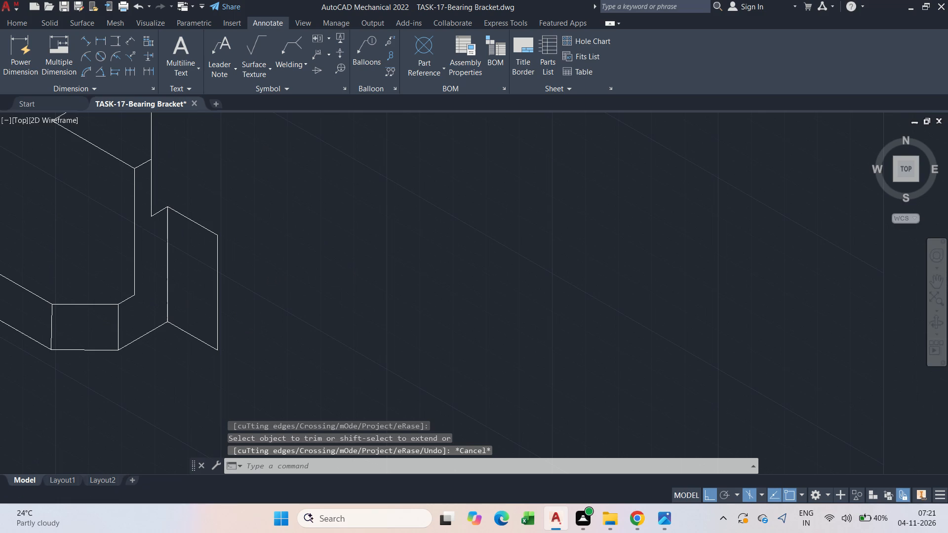
pyautogui.scroll(-1, 267, 270)
pyautogui.moveTo(261, 277); pyautogui.dragTo(223, 297, button='middle')
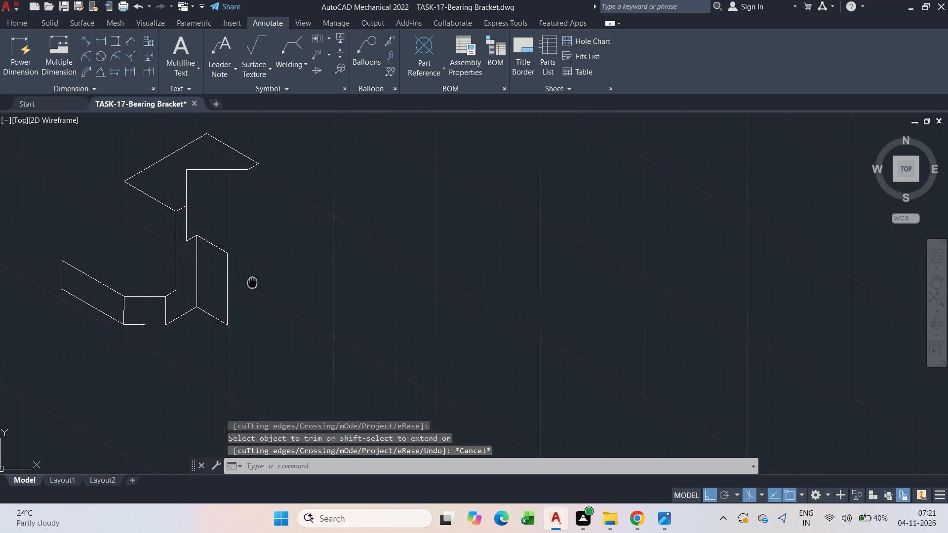
pyautogui.moveTo(223, 297); pyautogui.dragTo(222, 298, button='middle')
pyautogui.press('l')
pyautogui.press('space')
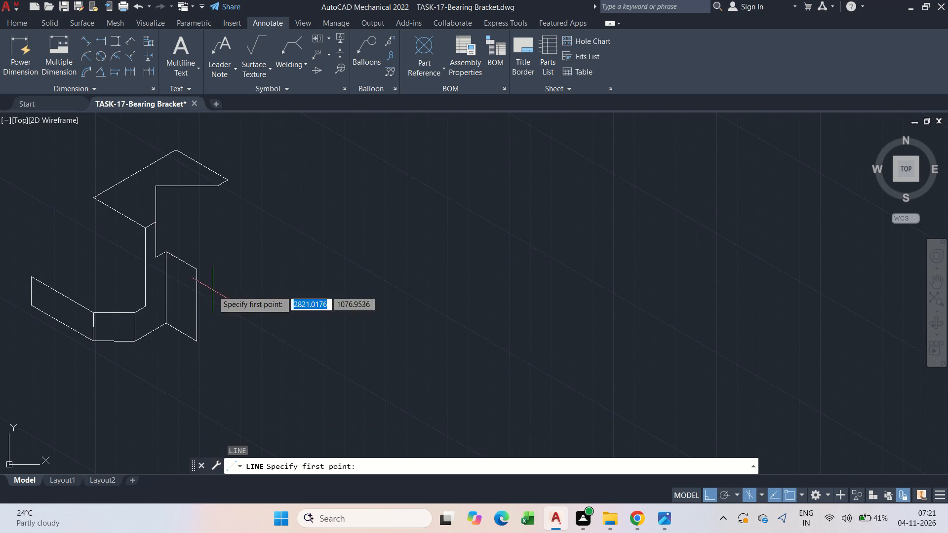
pyautogui.moveTo(215, 190); pyautogui.dragTo(215, 218)
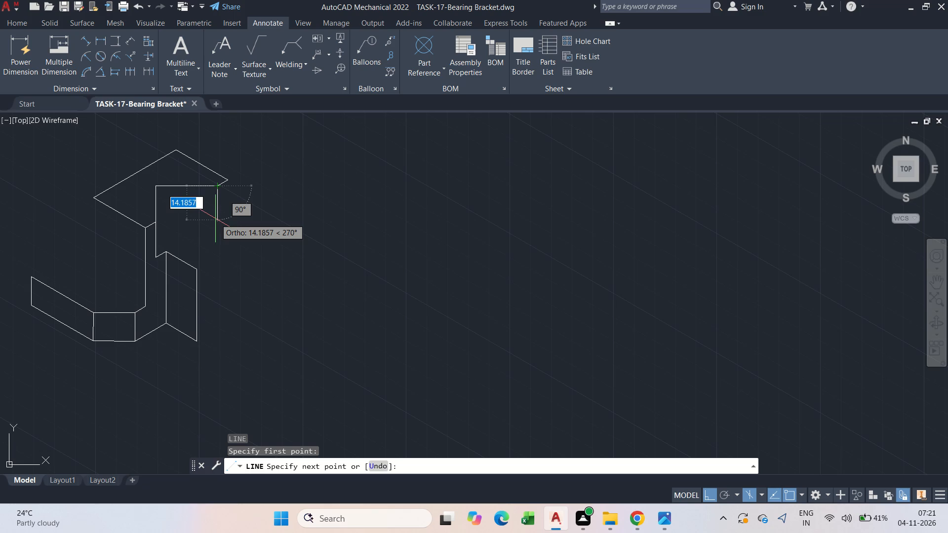
pyautogui.write('15')
pyautogui.press('Return')
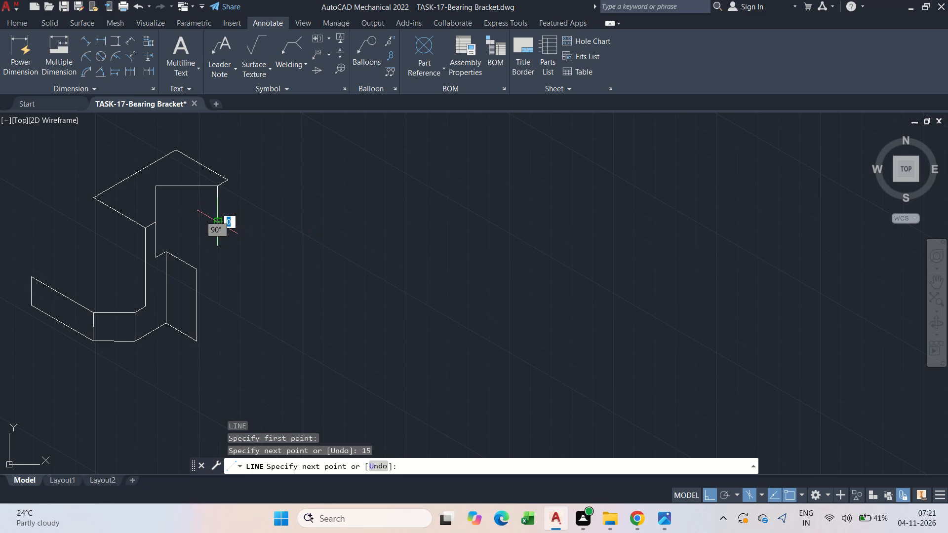
pyautogui.scroll(1, 222, 221)
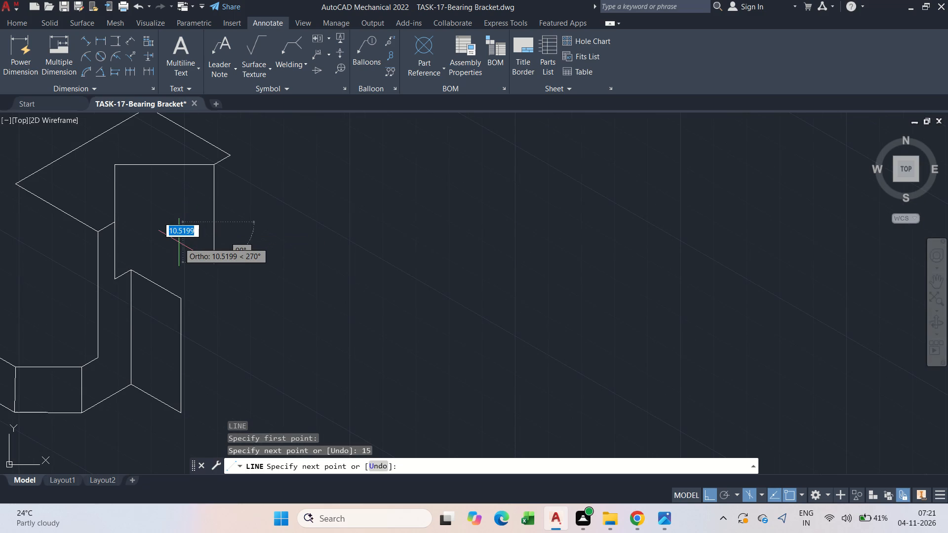
pyautogui.press('F5')
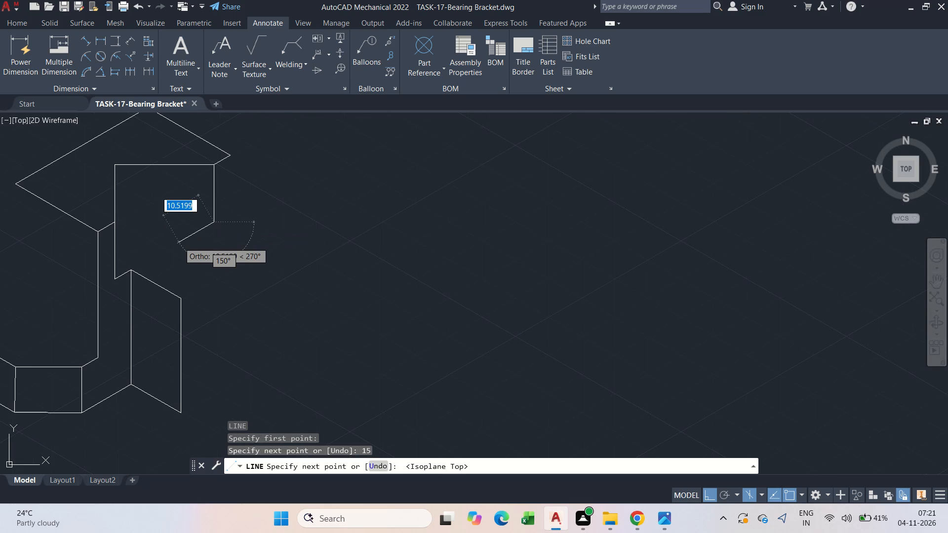
pyautogui.press('5')
pyautogui.press('Return')
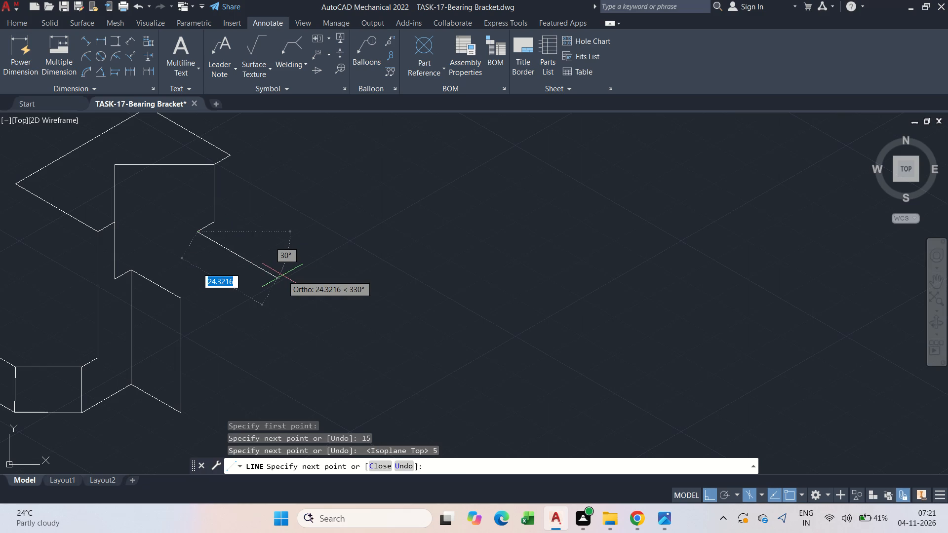
# Continue with a 15-unit line at 330° and join its end to the top of the 30-unit vertical edge.
pyautogui.write('15')
pyautogui.press('Return')
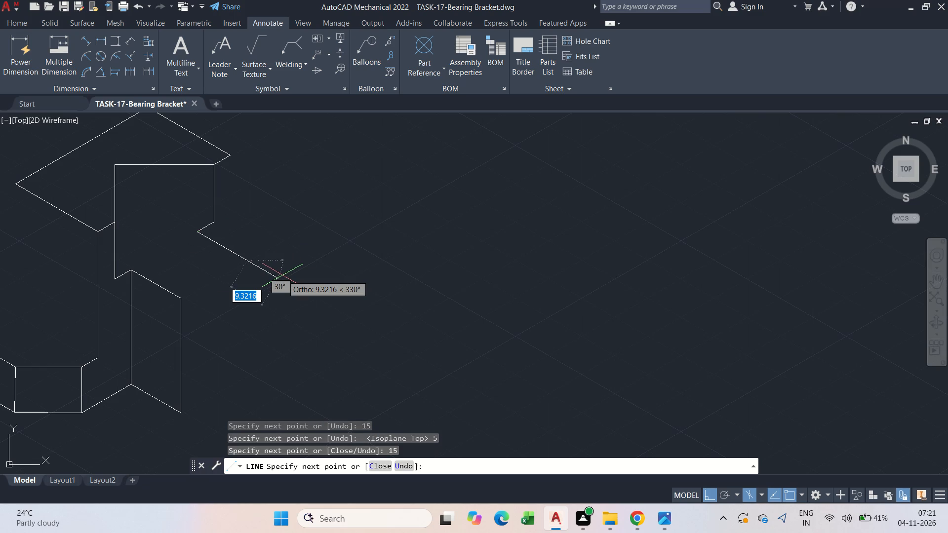
pyautogui.click(175, 297)
pyautogui.press('Escape')
# Draw a 15-diameter isocircle in the left isoplane, centred on the midpoint of the 30-unit vertical edge.
pyautogui.scroll(-2, 282, 328)
pyautogui.moveTo(262, 331); pyautogui.dragTo(197, 279, button='middle')
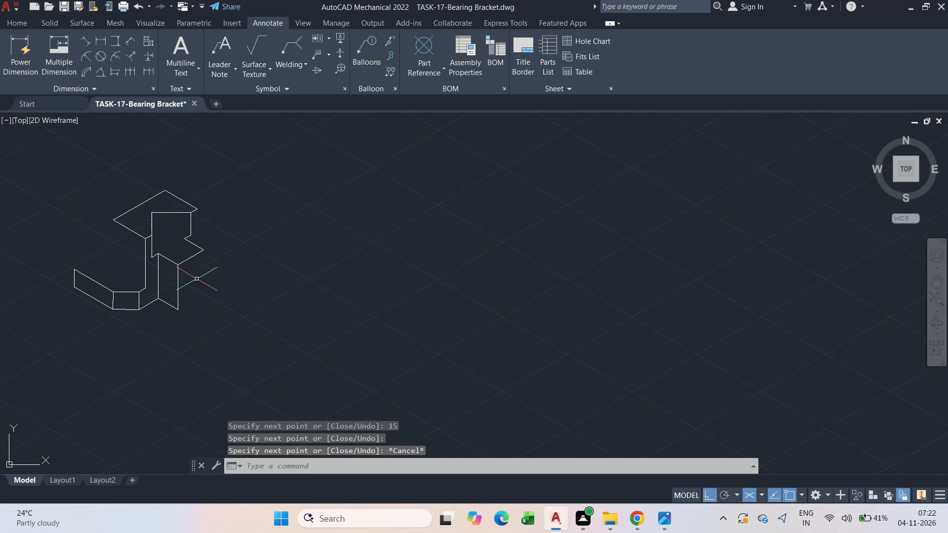
pyautogui.scroll(2, 197, 279)
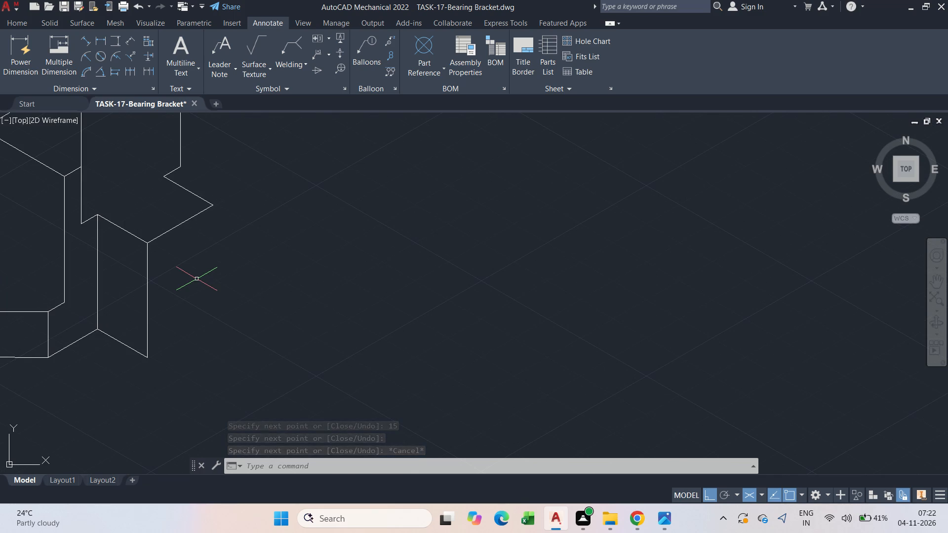
pyautogui.write('ell')
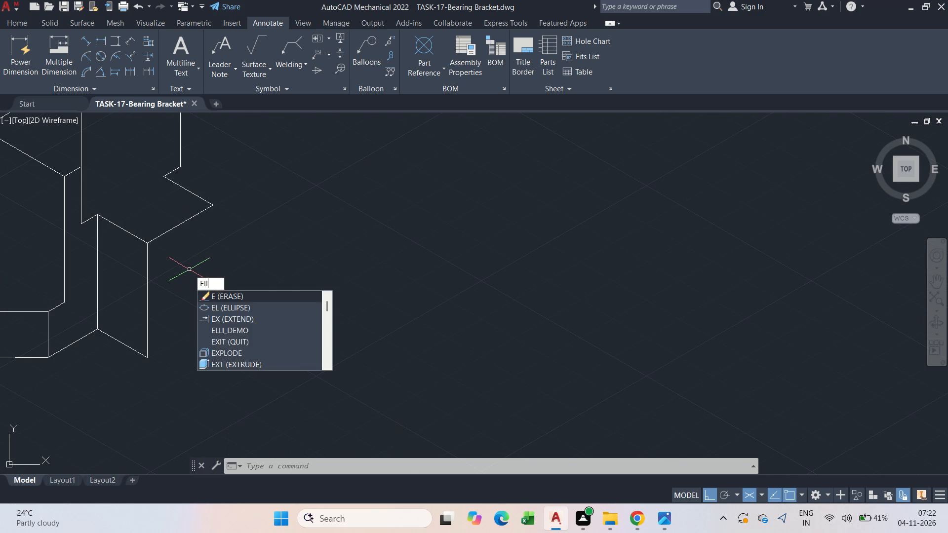
pyautogui.click(223, 294)
pyautogui.write('i')
pyautogui.press('space')
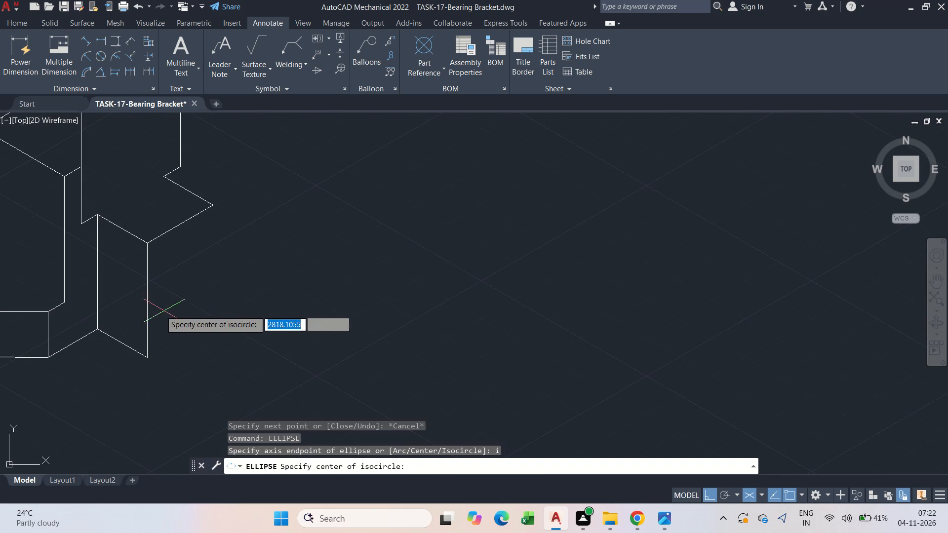
pyautogui.click(147, 302)
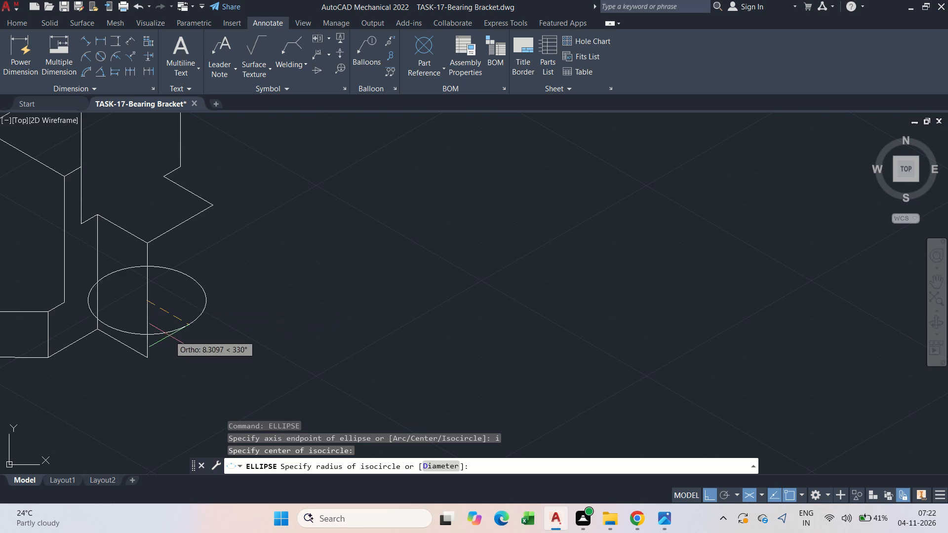
pyautogui.press('F5')
pyautogui.press('F5')
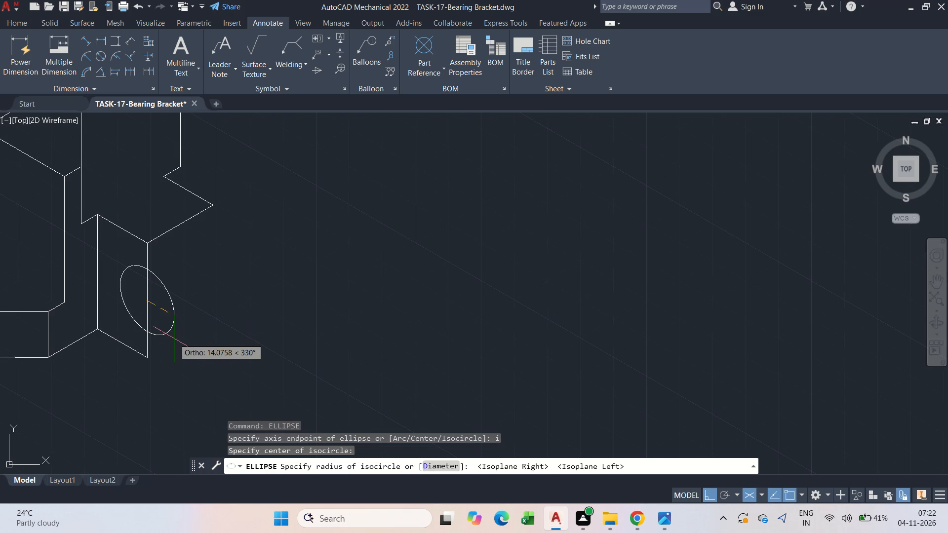
pyautogui.write('d 15')
pyautogui.press('Return')
pyautogui.press('Escape')
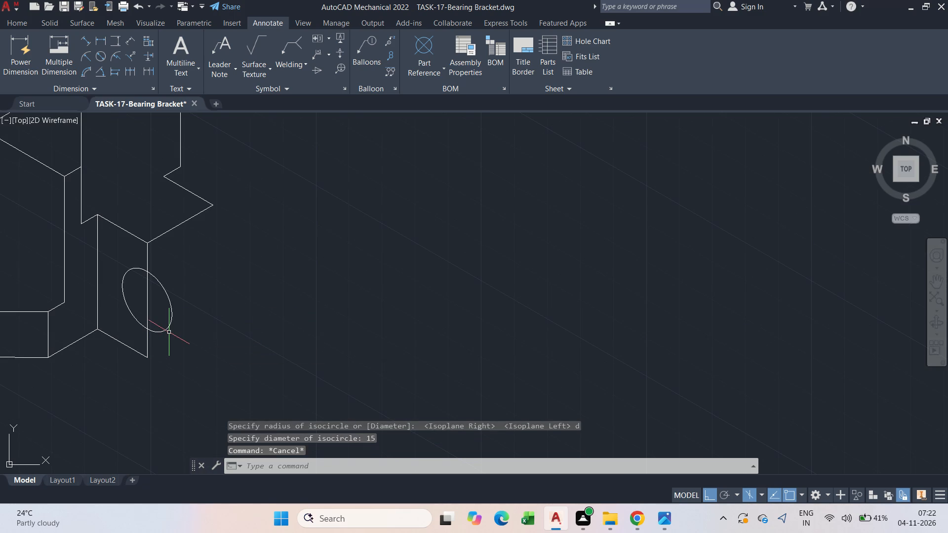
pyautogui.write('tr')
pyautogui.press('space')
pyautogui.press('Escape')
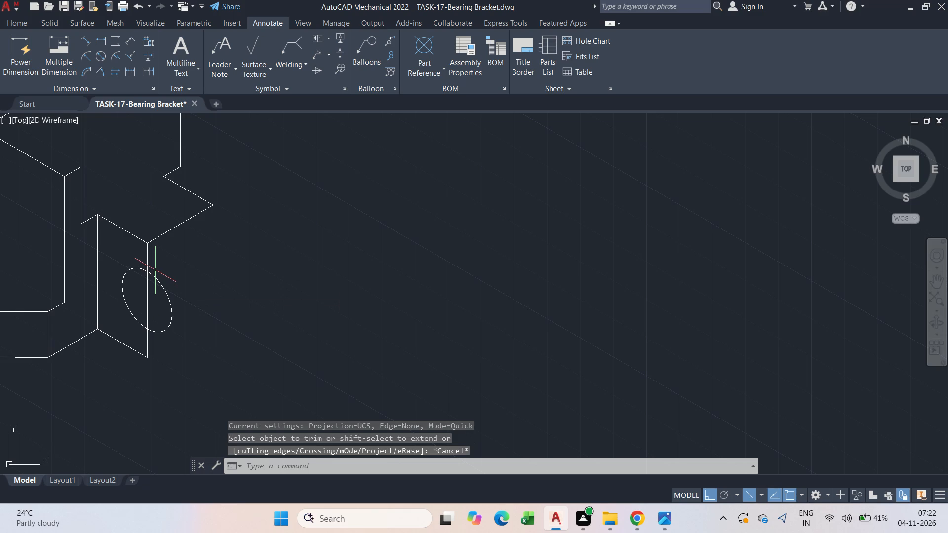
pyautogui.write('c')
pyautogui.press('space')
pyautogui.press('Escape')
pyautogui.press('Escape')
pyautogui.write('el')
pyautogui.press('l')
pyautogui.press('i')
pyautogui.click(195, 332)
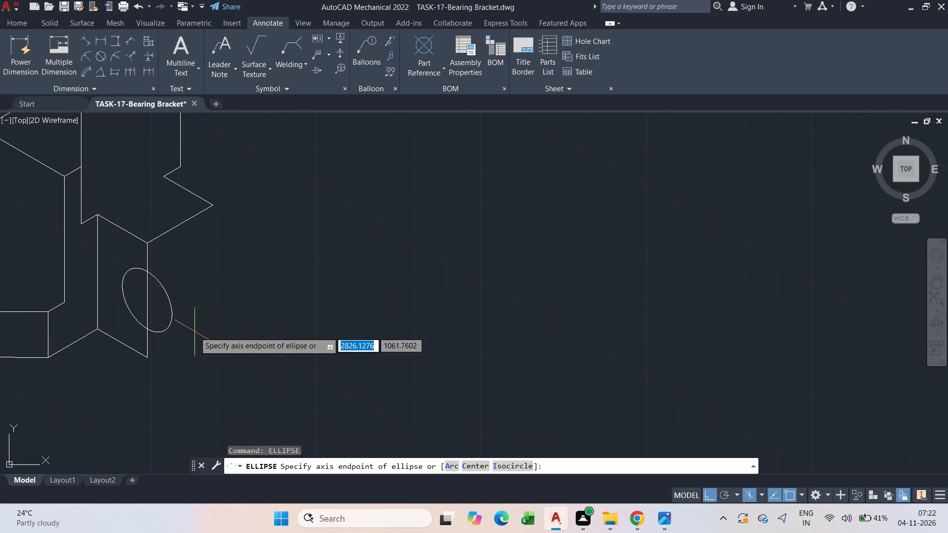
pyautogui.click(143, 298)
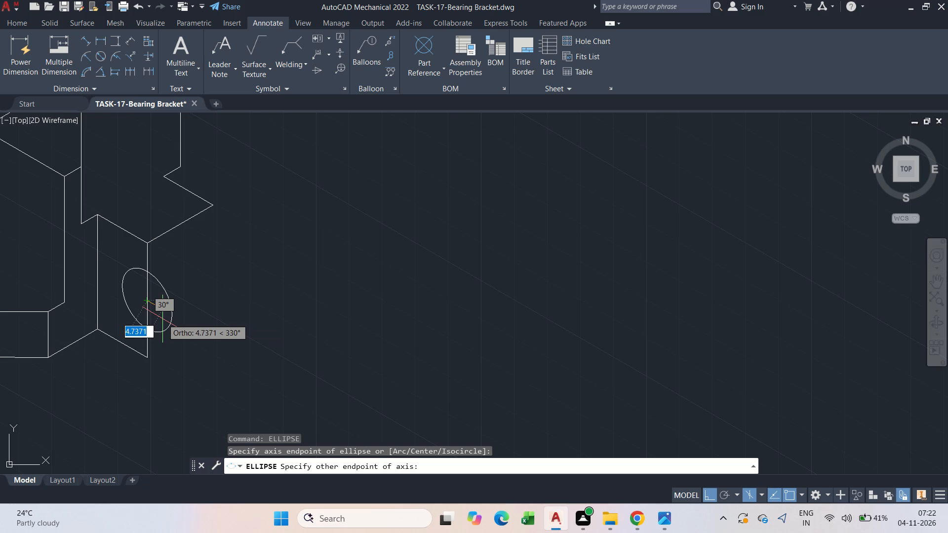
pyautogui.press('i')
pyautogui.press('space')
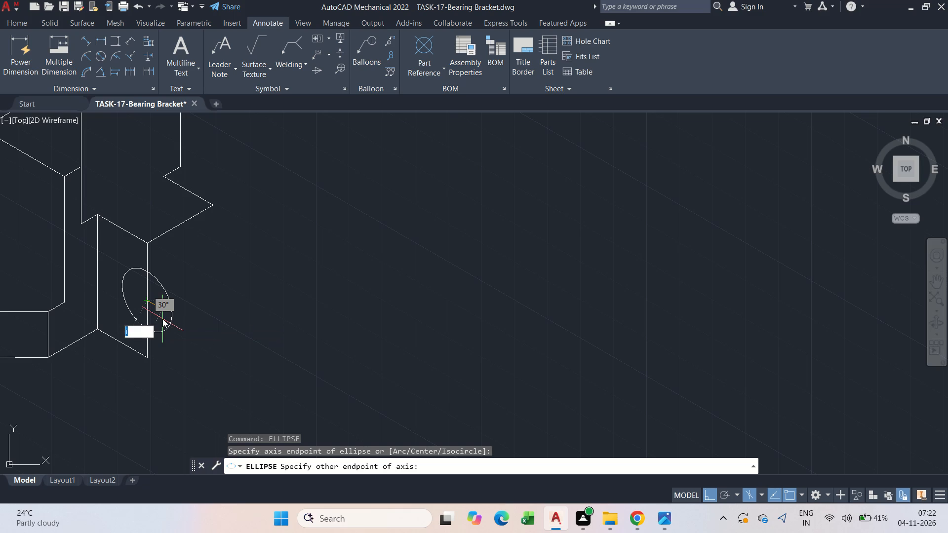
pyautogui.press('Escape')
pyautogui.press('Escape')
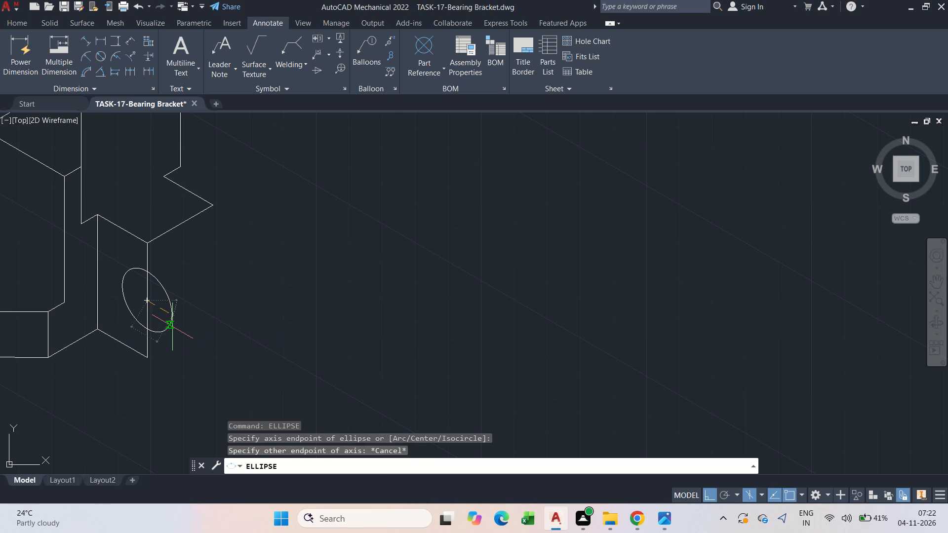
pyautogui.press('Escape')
# Draw a 30-diameter isocircle concentric with the 15-diameter isocircle on the bearing block's front face.
pyautogui.write('elli')
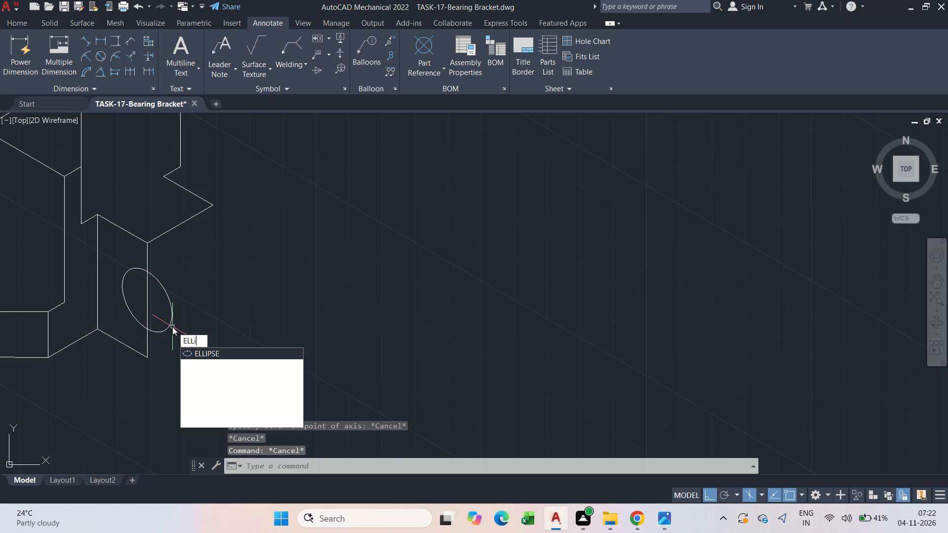
pyautogui.click(190, 351)
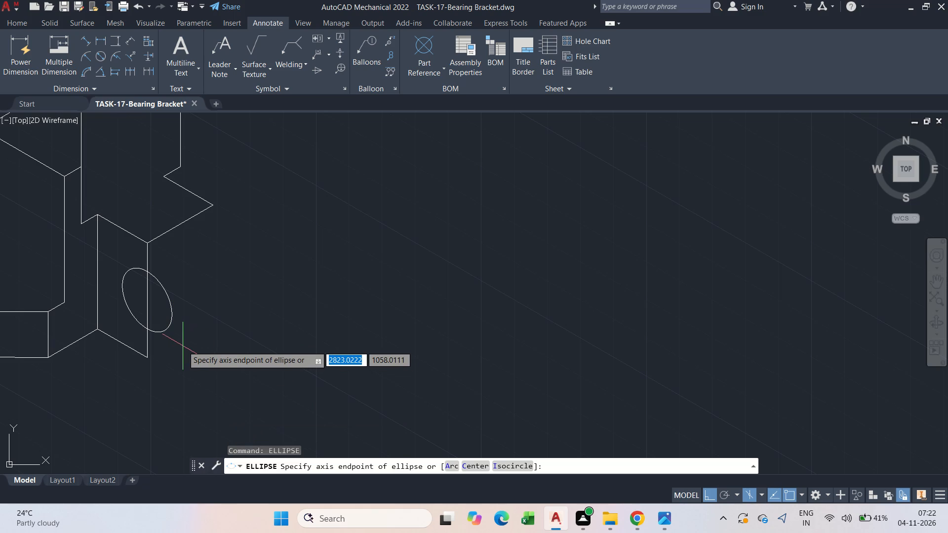
pyautogui.write('i')
pyautogui.press('space')
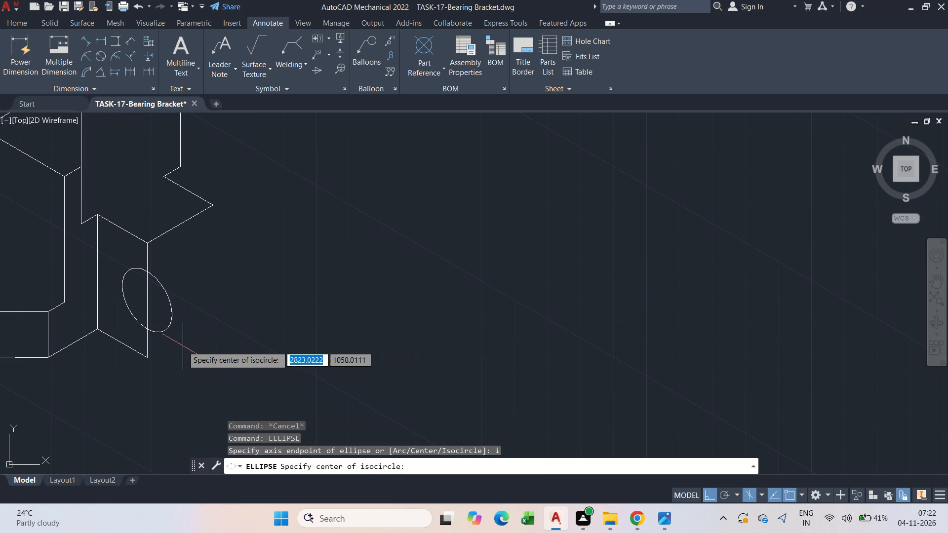
pyautogui.click(146, 300)
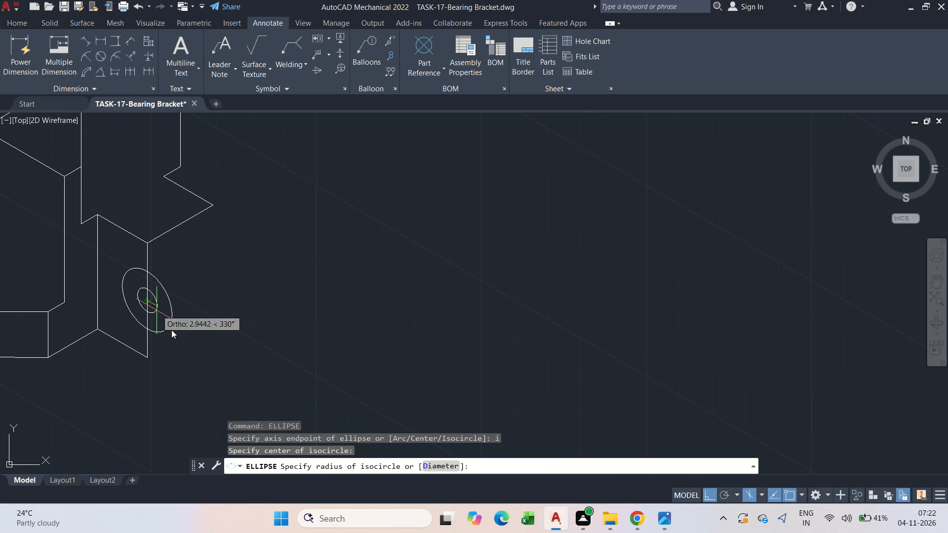
pyautogui.write('d 30')
pyautogui.press('Return')
pyautogui.press('Escape')
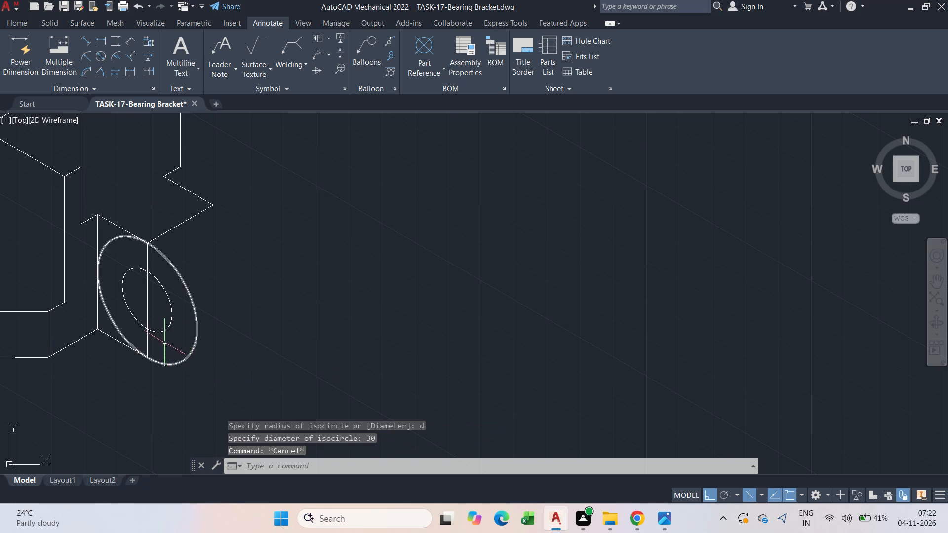
# Trim the inner half of the 30-diameter isocircle, leaving only the rounded outer end of the bearing block.
pyautogui.press('t')
pyautogui.press('r')
pyautogui.press('space')
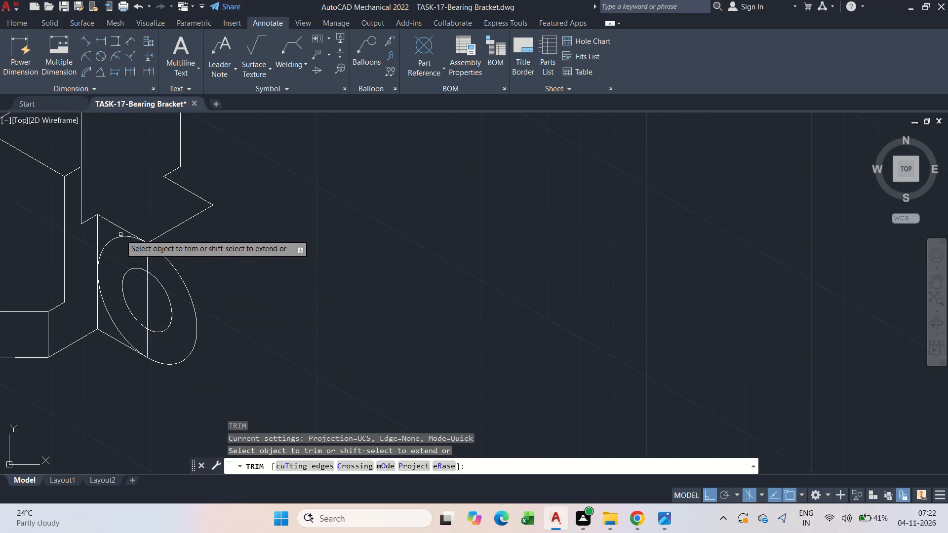
pyautogui.click(119, 235)
pyautogui.click(105, 308)
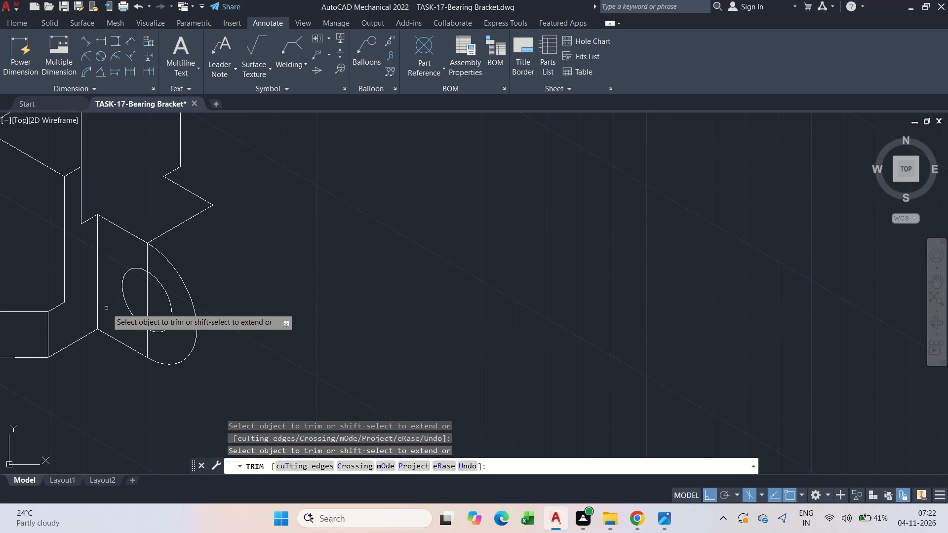
pyautogui.press('Escape')
# Delete the 30-unit vertical edge running through the centre of the isocircles.
pyautogui.click(143, 305)
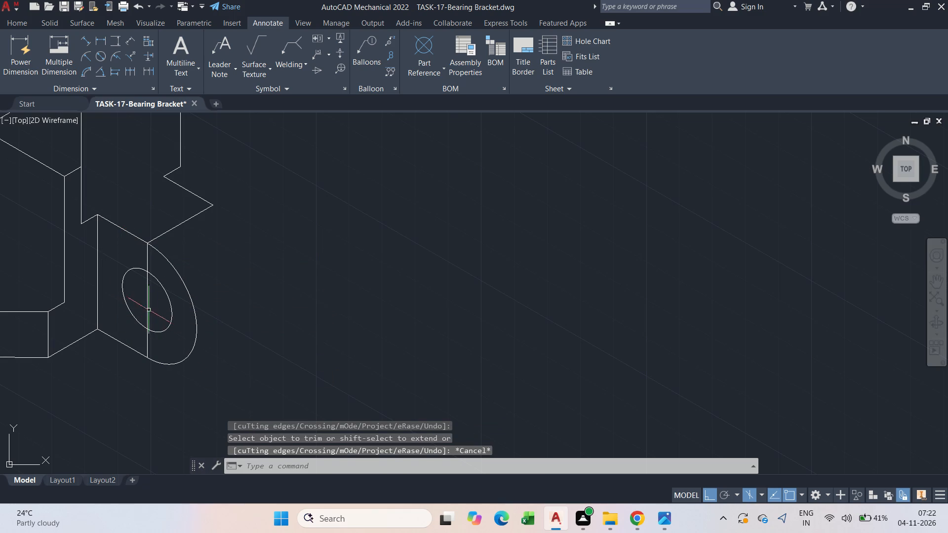
pyautogui.press('Escape')
pyautogui.moveTo(157, 314); pyautogui.dragTo(146, 307)
pyautogui.click(141, 304)
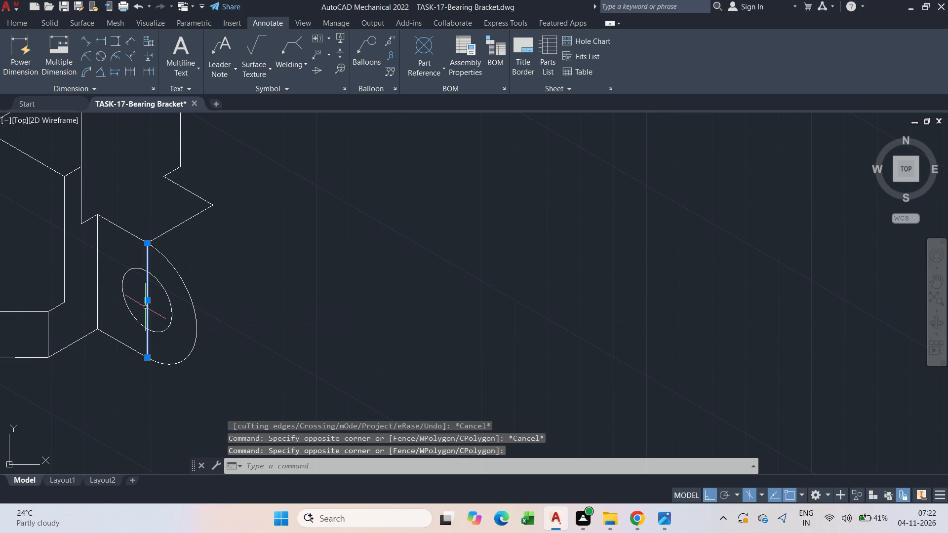
pyautogui.press('Delete')
pyautogui.scroll(-1, 209, 304)
pyautogui.press('Escape')
# Copy the outer arc 20 units along 30°, from its upper end to the far corner of the bearing block's top edge.
pyautogui.scroll(1, 197, 292)
pyautogui.click(191, 309)
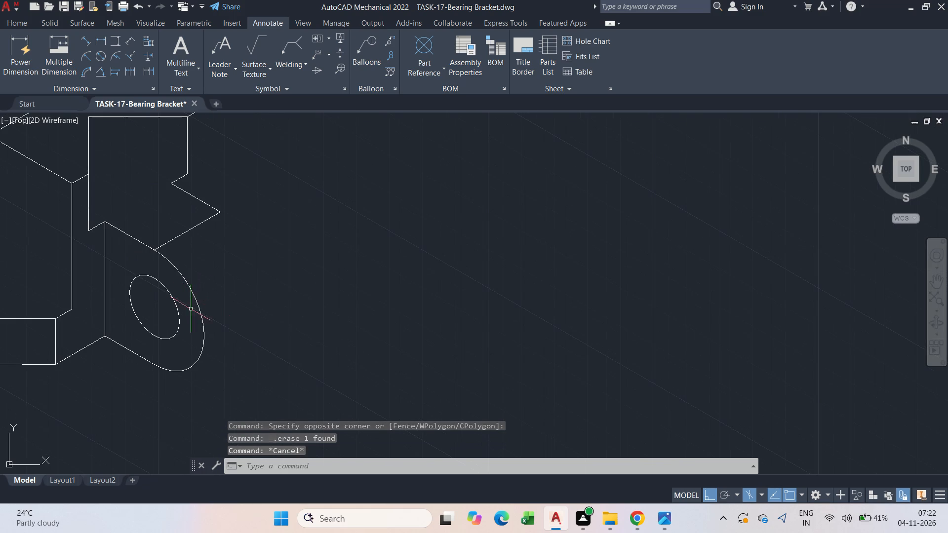
pyautogui.press('Escape')
pyautogui.moveTo(205, 304); pyautogui.dragTo(192, 297)
pyautogui.click(186, 294)
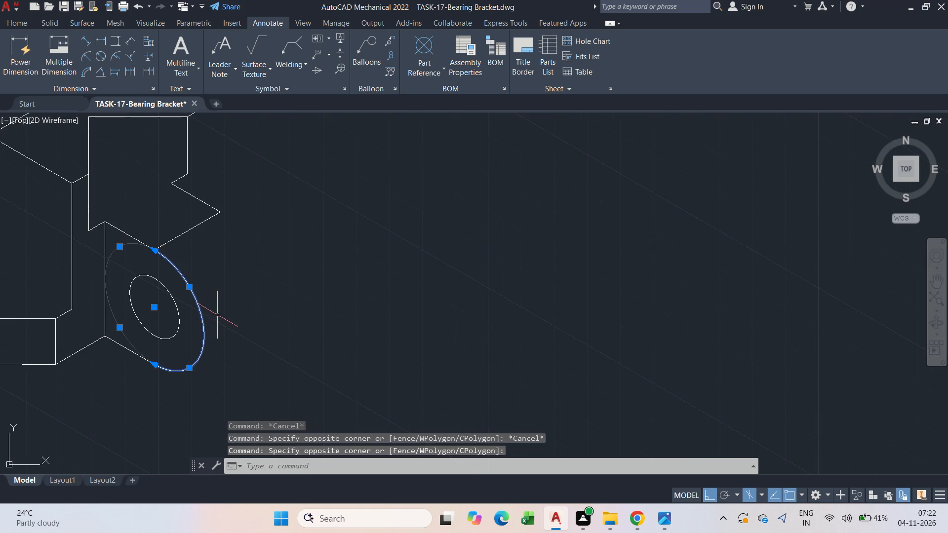
pyautogui.press('c')
pyautogui.click(245, 354)
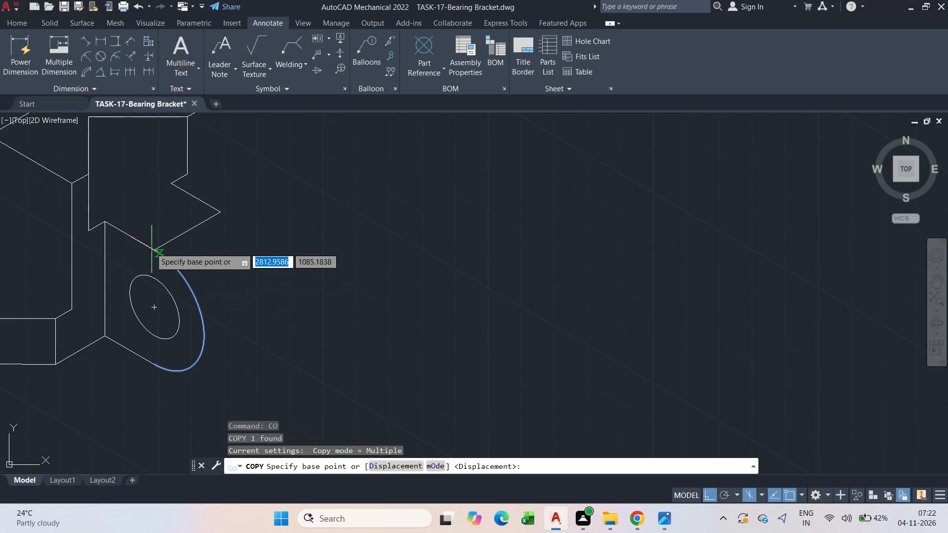
pyautogui.click(150, 248)
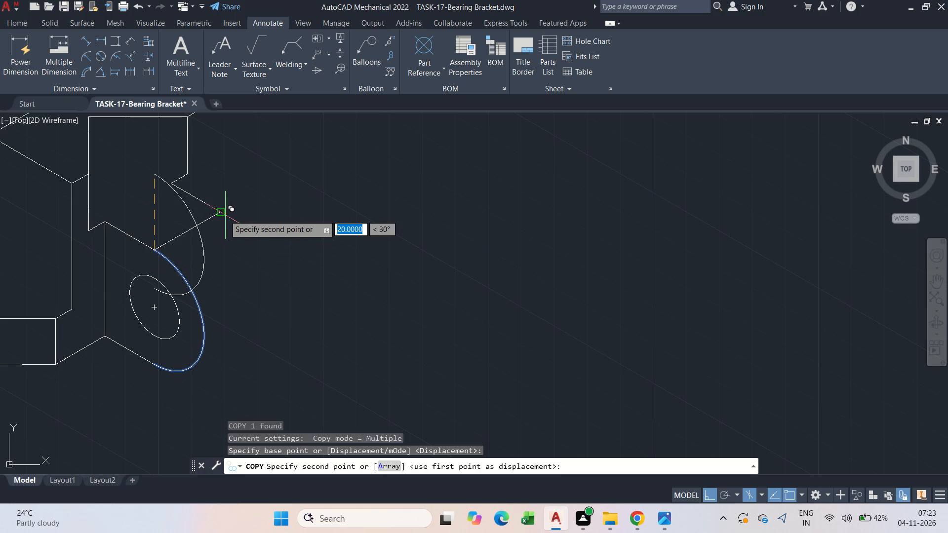
pyautogui.click(224, 215)
pyautogui.press('Escape')
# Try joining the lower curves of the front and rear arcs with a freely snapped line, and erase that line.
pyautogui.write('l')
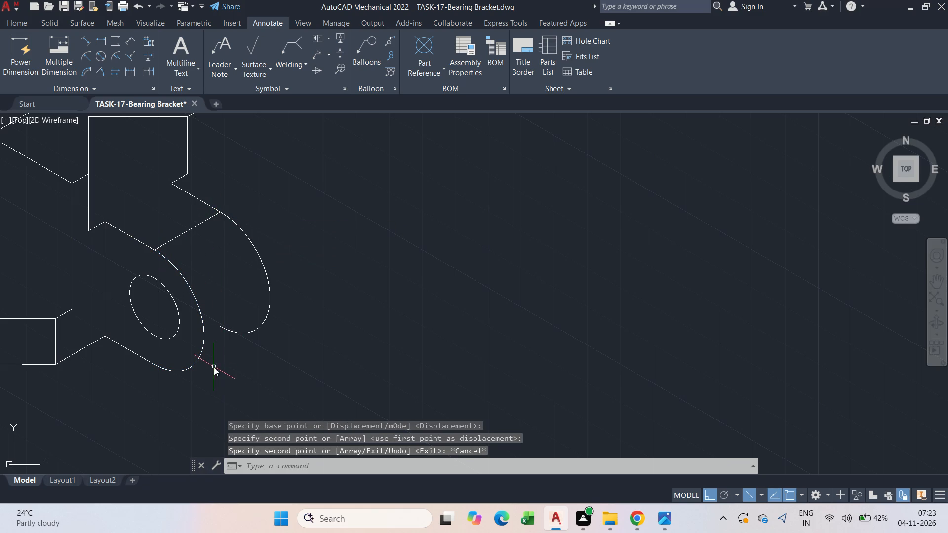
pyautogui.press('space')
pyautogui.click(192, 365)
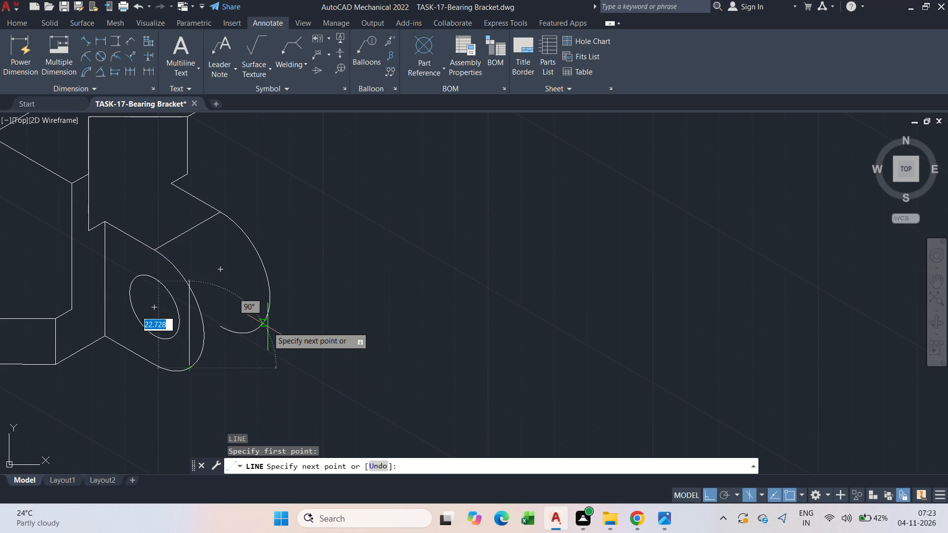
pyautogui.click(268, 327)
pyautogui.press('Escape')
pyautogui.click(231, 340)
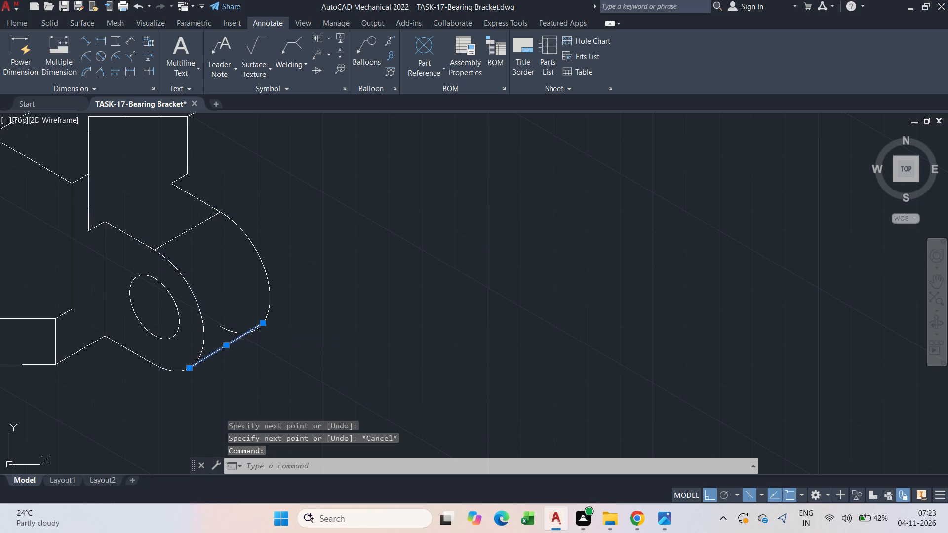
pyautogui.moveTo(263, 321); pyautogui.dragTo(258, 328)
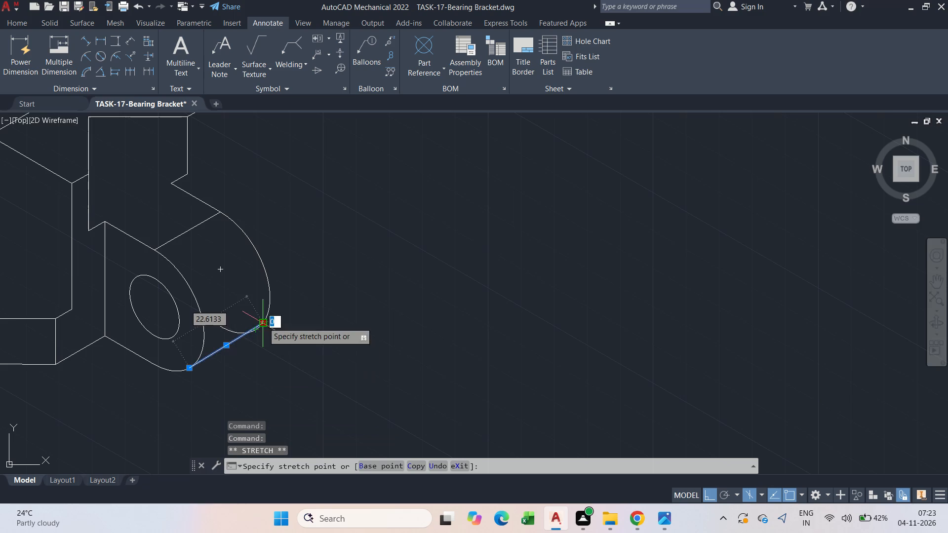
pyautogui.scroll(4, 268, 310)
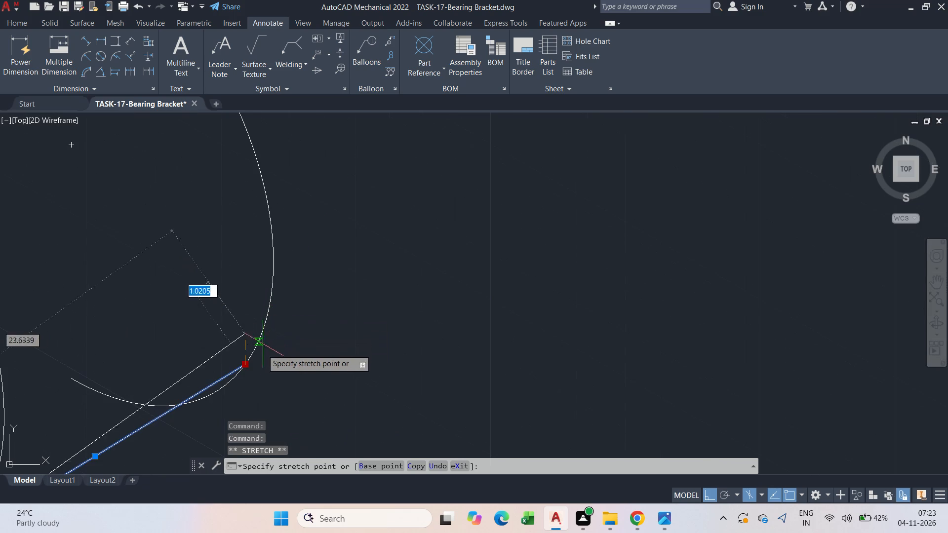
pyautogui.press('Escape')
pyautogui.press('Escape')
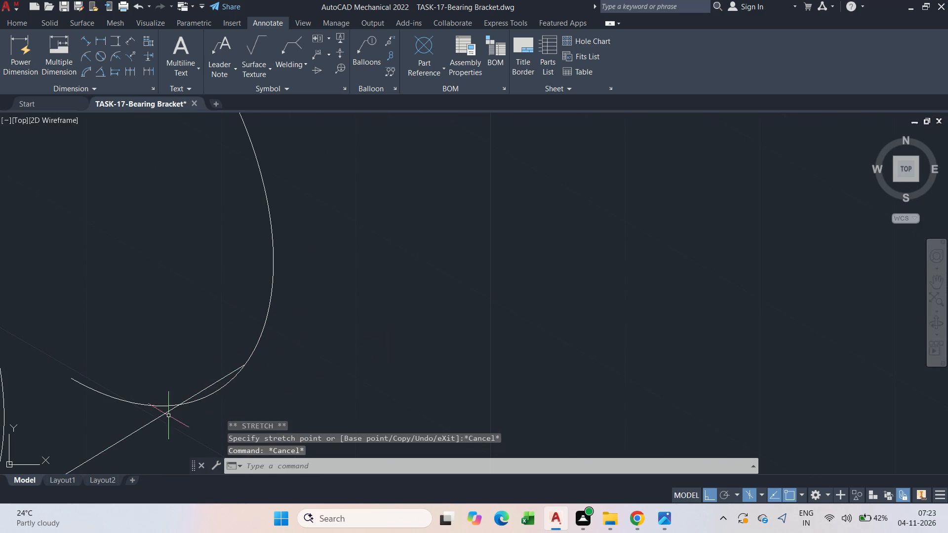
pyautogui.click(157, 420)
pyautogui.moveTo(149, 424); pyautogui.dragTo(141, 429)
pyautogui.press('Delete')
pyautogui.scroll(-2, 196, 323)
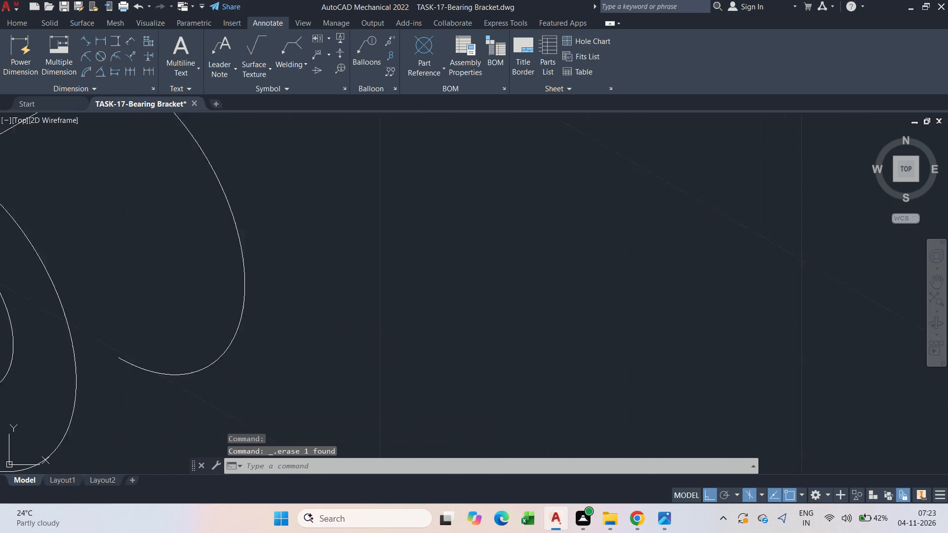
# Draw a line in the top isoplane along 30° from the front arc's lower curve to the rear arc.
pyautogui.moveTo(179, 308); pyautogui.dragTo(147, 228, button='middle')
pyautogui.write('l')
pyautogui.press('space')
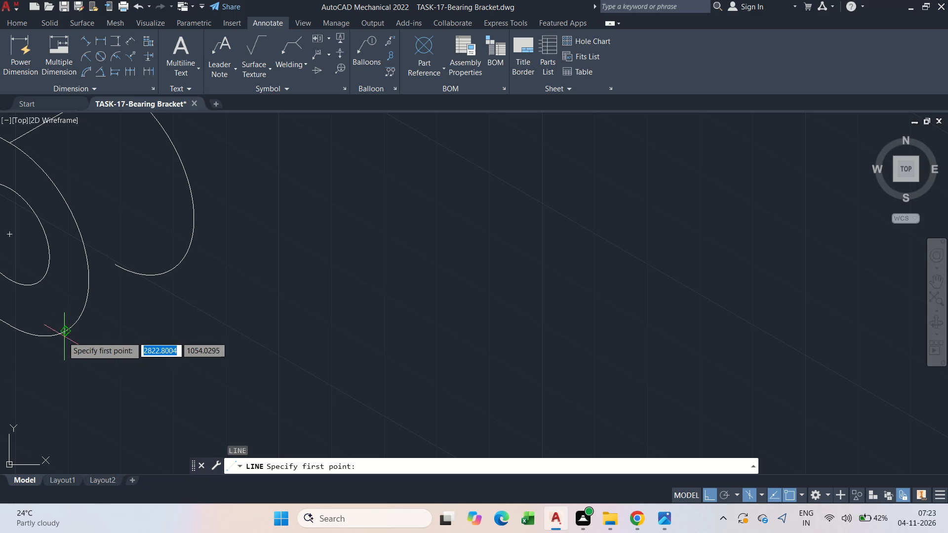
pyautogui.click(67, 332)
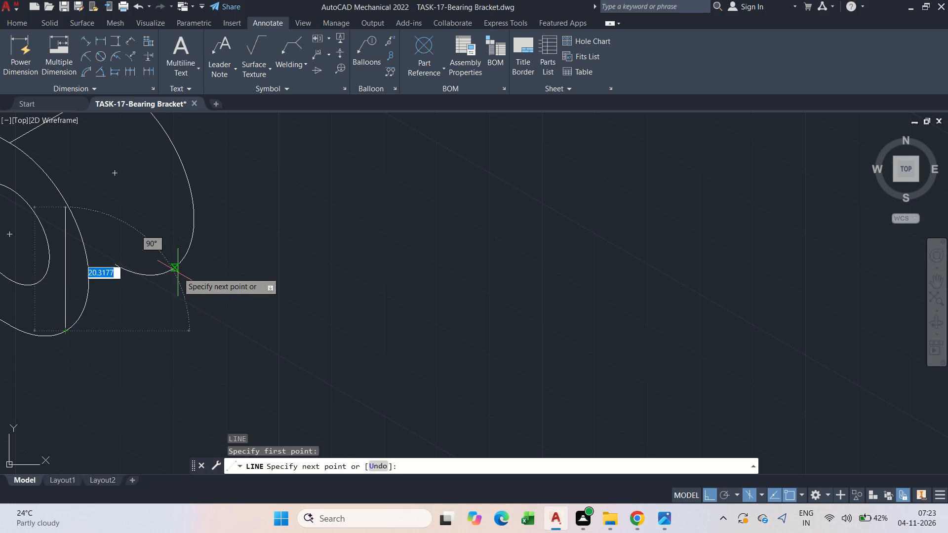
pyautogui.press('F5')
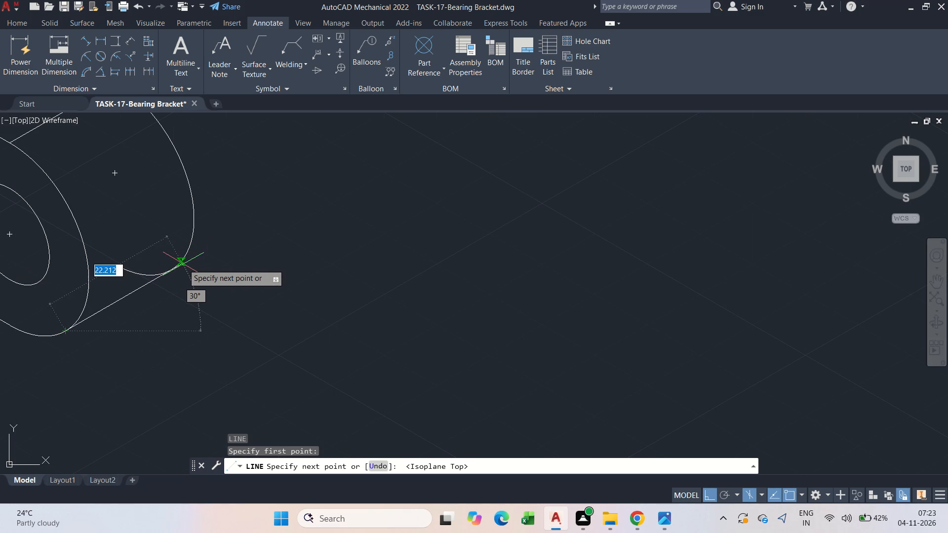
pyautogui.click(171, 272)
pyautogui.press('Escape')
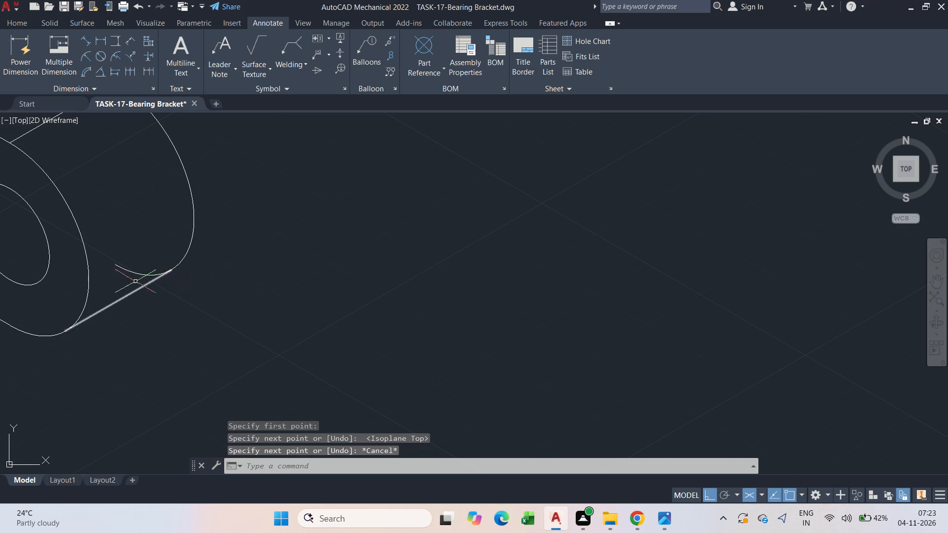
# Trim the hidden lower end of the rear arc beyond the new 30° edge.
pyautogui.press('t')
pyautogui.press('r')
pyautogui.press('space')
pyautogui.moveTo(142, 269); pyautogui.dragTo(140, 276)
pyautogui.click(140, 276)
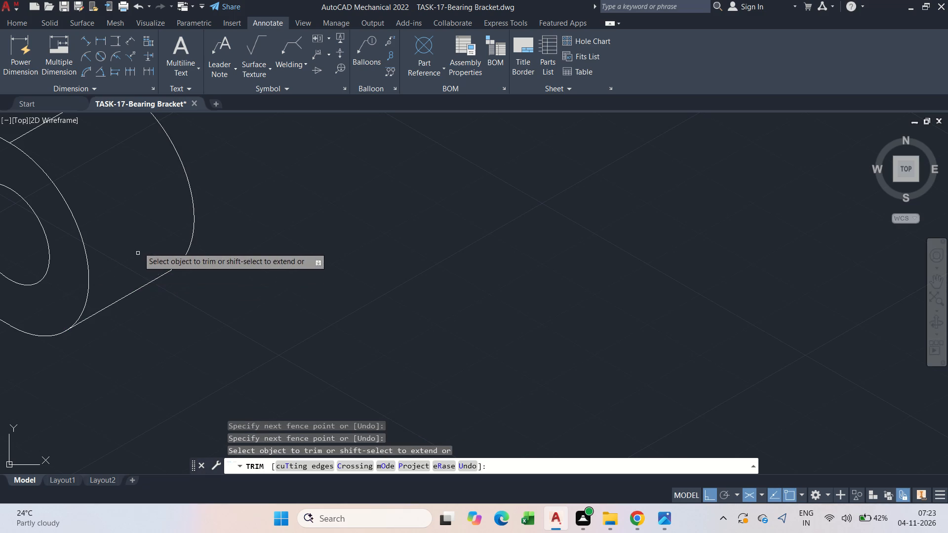
pyautogui.scroll(-3, 138, 247)
pyautogui.press('Escape')
# From the upright's outer top corner, draw a 33-unit line down in the right isoplane and join it to the front vertical edge's foot.
pyautogui.moveTo(131, 250); pyautogui.dragTo(249, 282, button='middle')
pyautogui.press('Escape')
pyautogui.scroll(2, 234, 271)
pyautogui.scroll(-1, 141, 258)
pyautogui.moveTo(177, 271); pyautogui.dragTo(251, 287, button='middle')
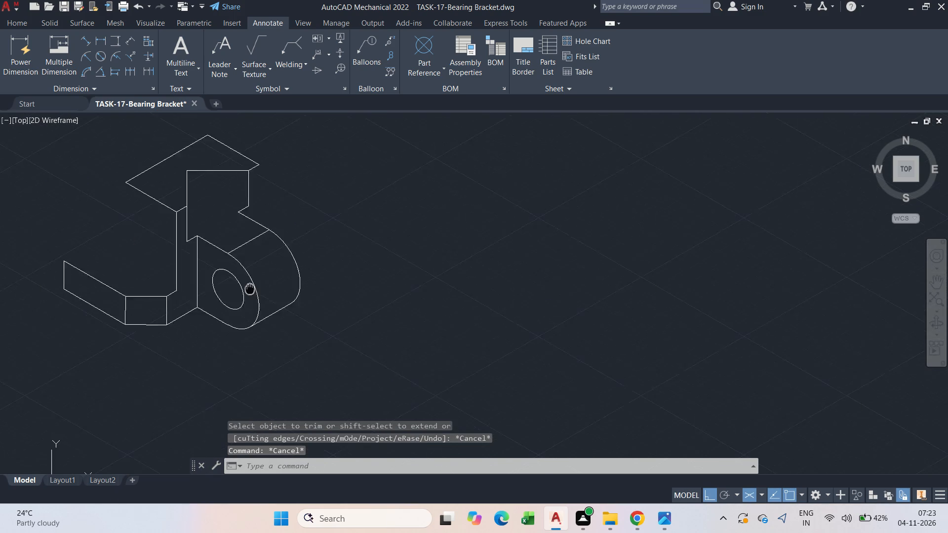
pyautogui.moveTo(251, 287); pyautogui.dragTo(245, 284, button='middle')
pyautogui.press('l')
pyautogui.press('space')
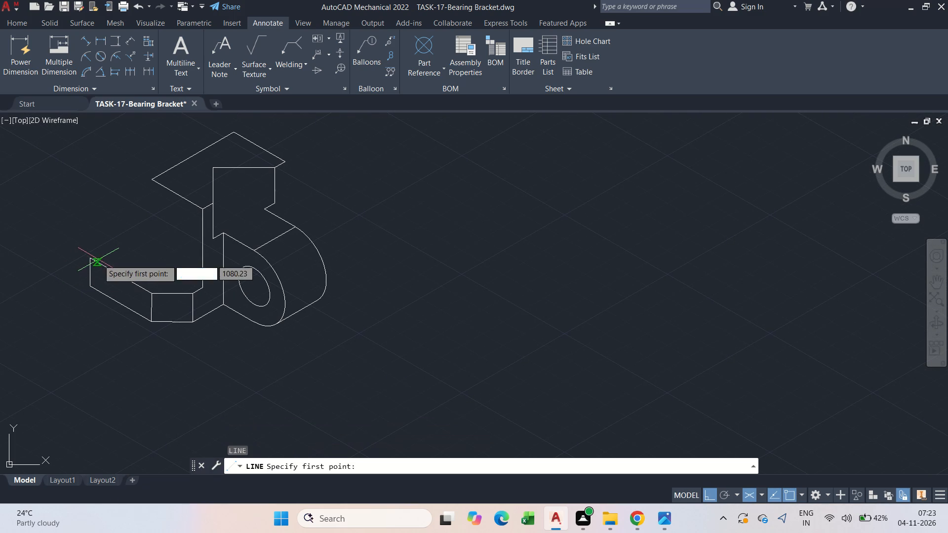
pyautogui.click(155, 182)
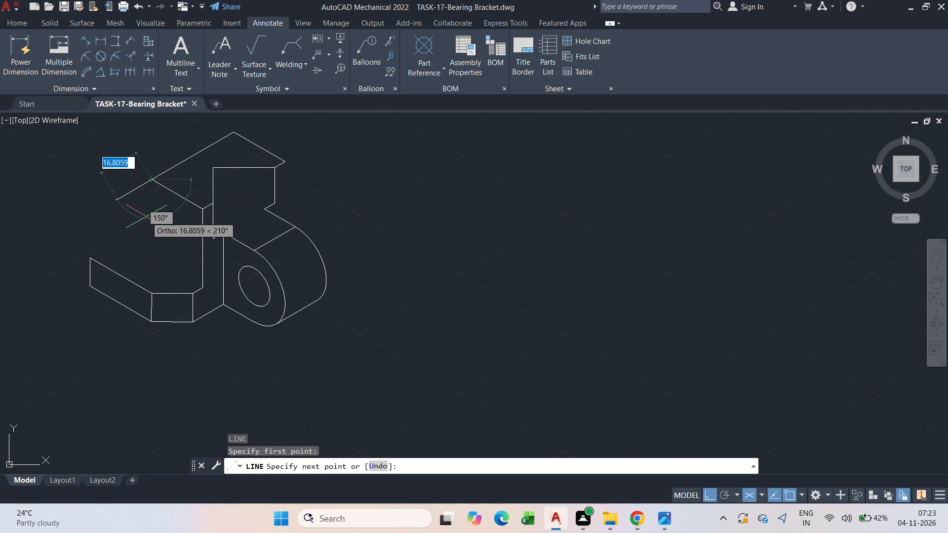
pyautogui.press('F5')
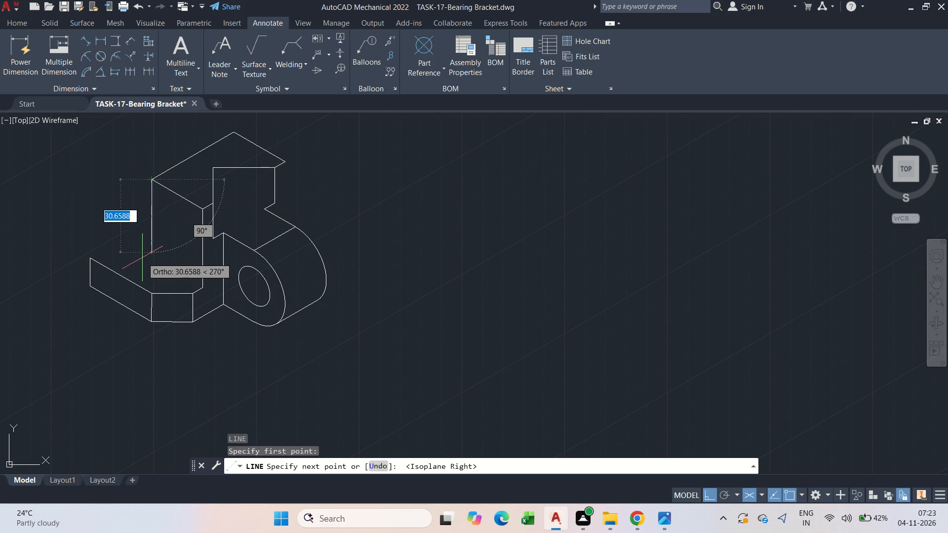
pyautogui.write('33')
pyautogui.press('Return')
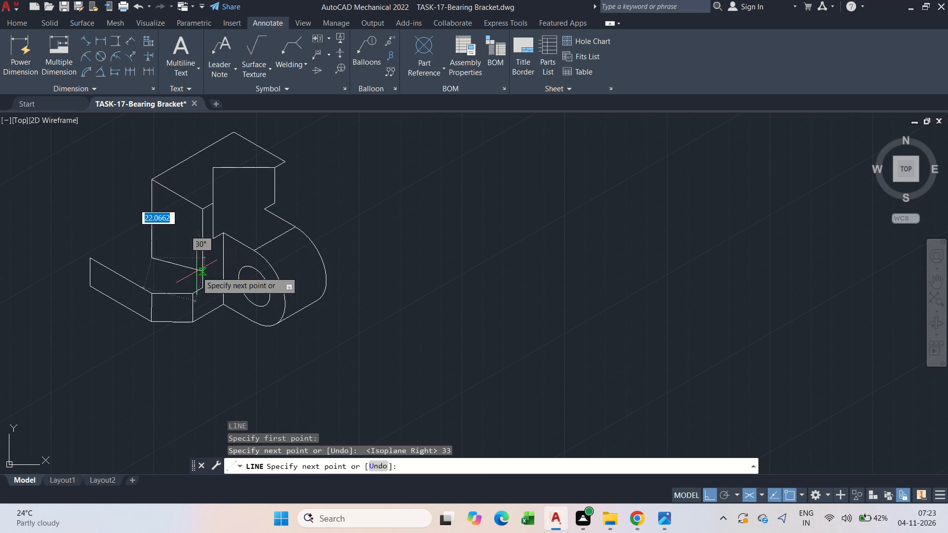
pyautogui.click(205, 282)
pyautogui.press('Escape')
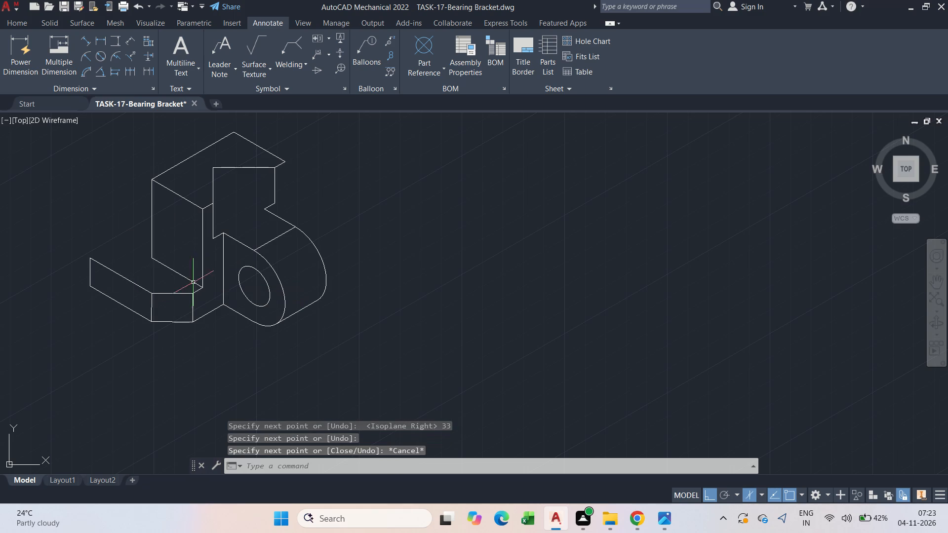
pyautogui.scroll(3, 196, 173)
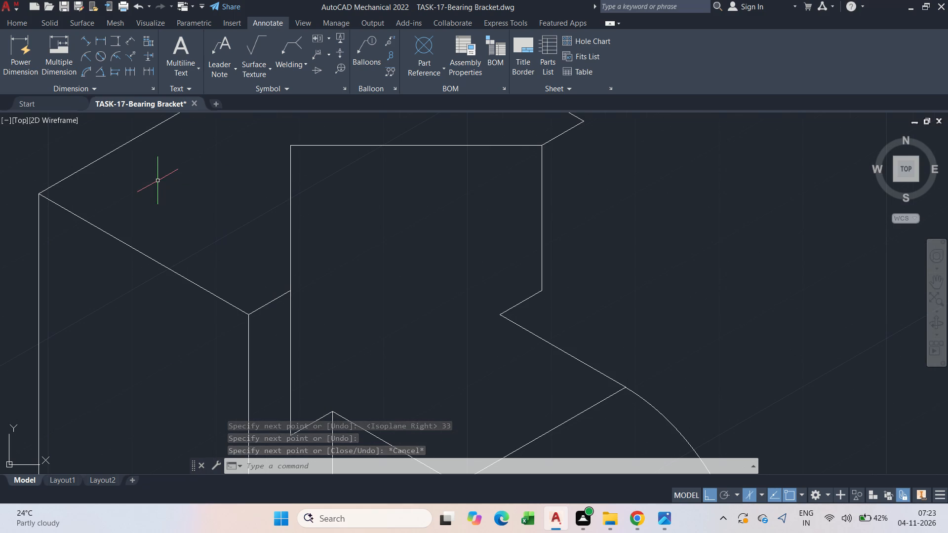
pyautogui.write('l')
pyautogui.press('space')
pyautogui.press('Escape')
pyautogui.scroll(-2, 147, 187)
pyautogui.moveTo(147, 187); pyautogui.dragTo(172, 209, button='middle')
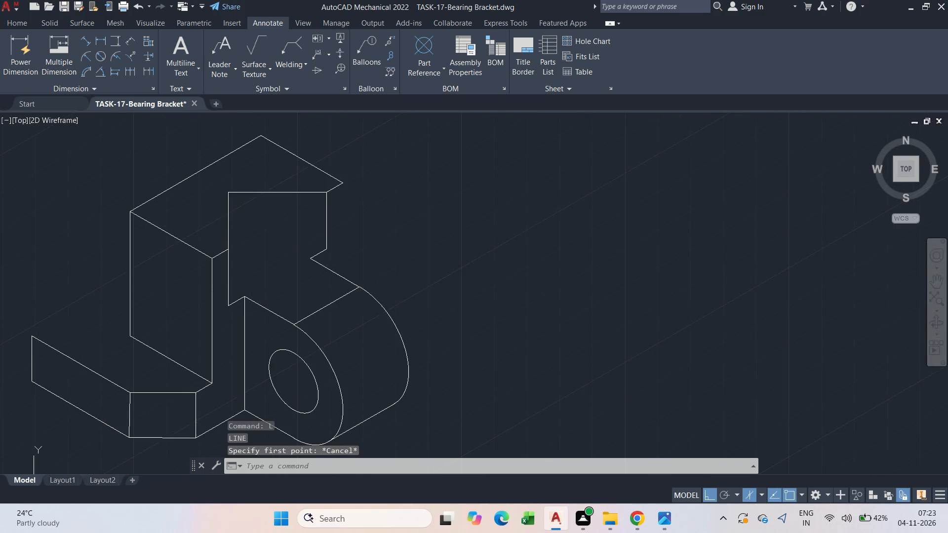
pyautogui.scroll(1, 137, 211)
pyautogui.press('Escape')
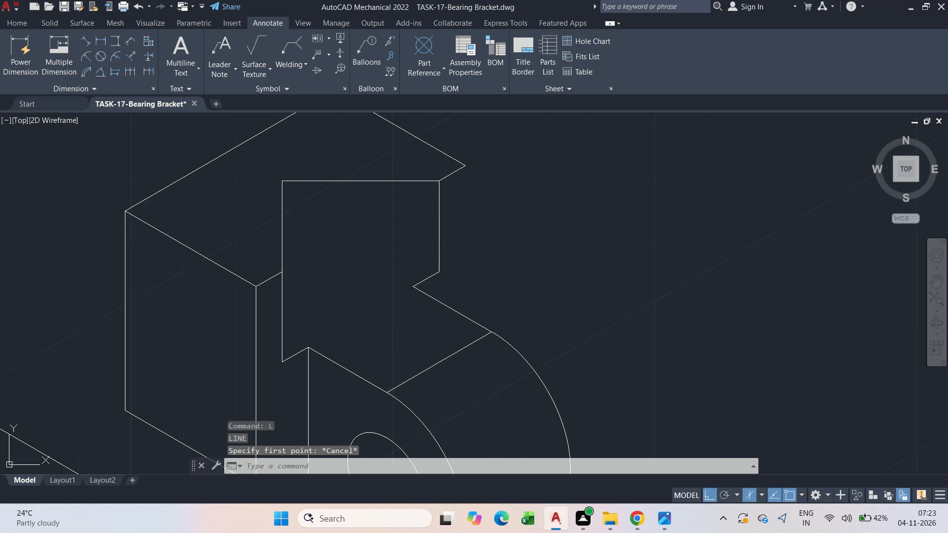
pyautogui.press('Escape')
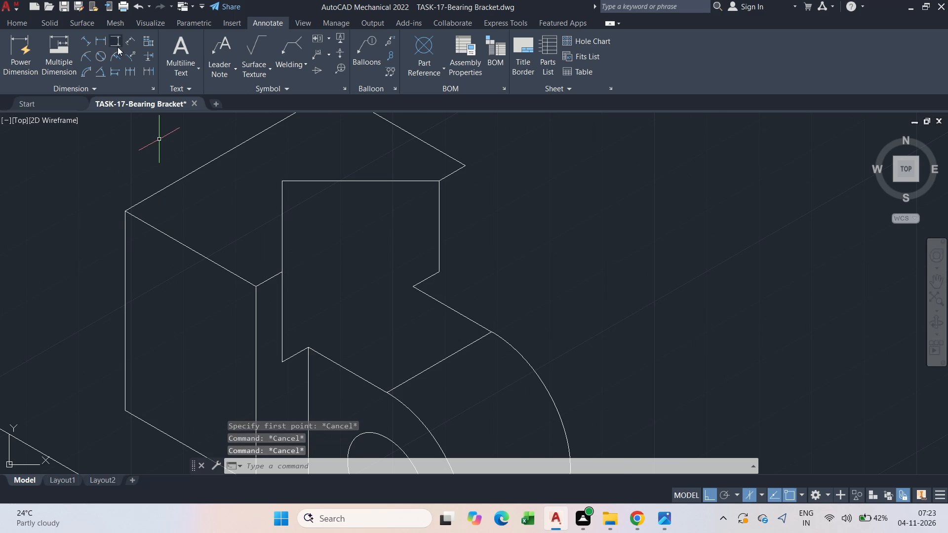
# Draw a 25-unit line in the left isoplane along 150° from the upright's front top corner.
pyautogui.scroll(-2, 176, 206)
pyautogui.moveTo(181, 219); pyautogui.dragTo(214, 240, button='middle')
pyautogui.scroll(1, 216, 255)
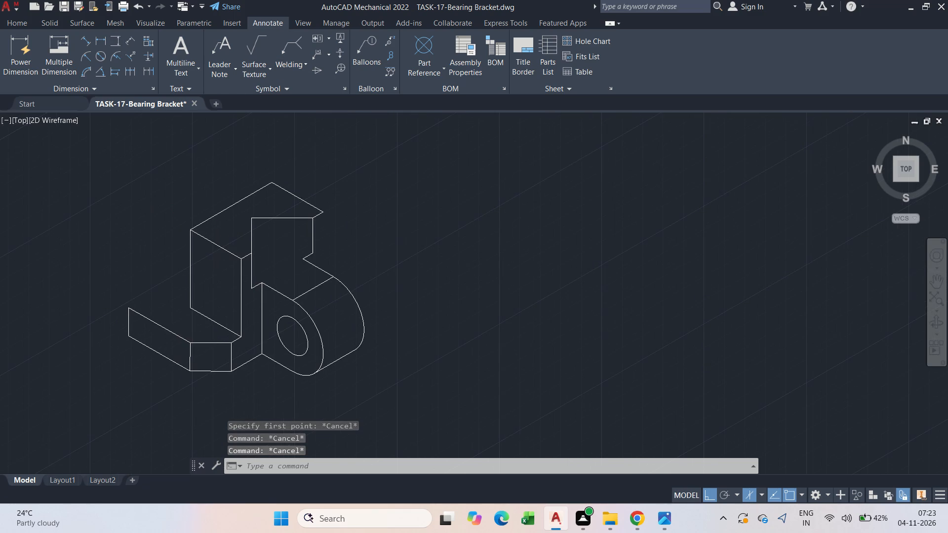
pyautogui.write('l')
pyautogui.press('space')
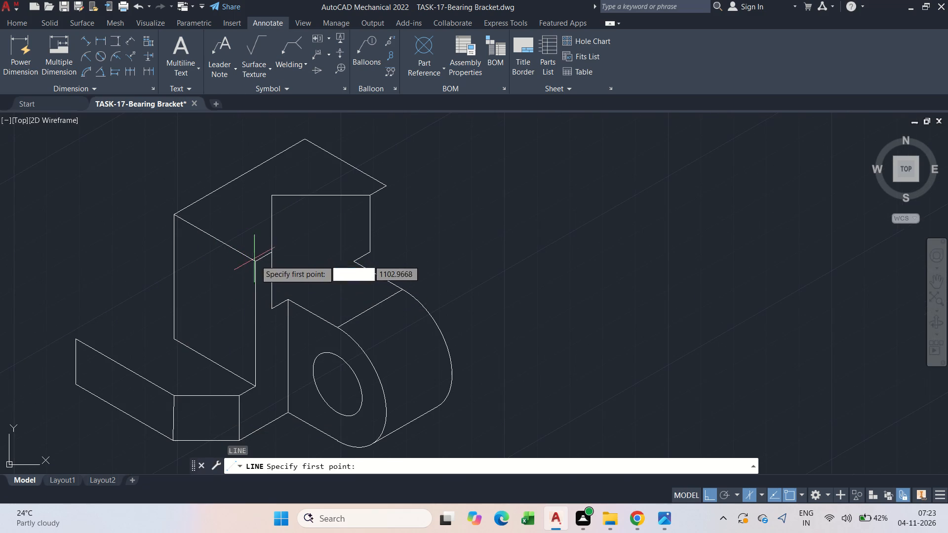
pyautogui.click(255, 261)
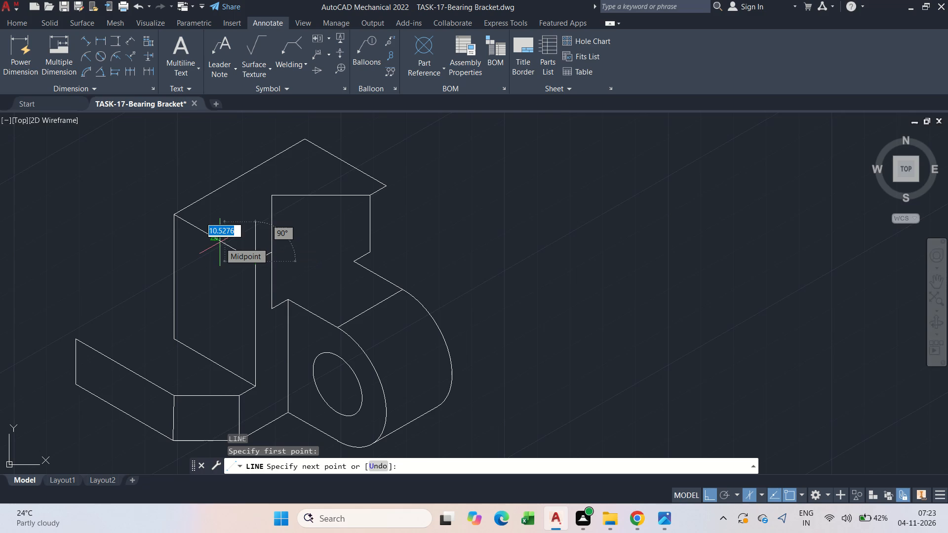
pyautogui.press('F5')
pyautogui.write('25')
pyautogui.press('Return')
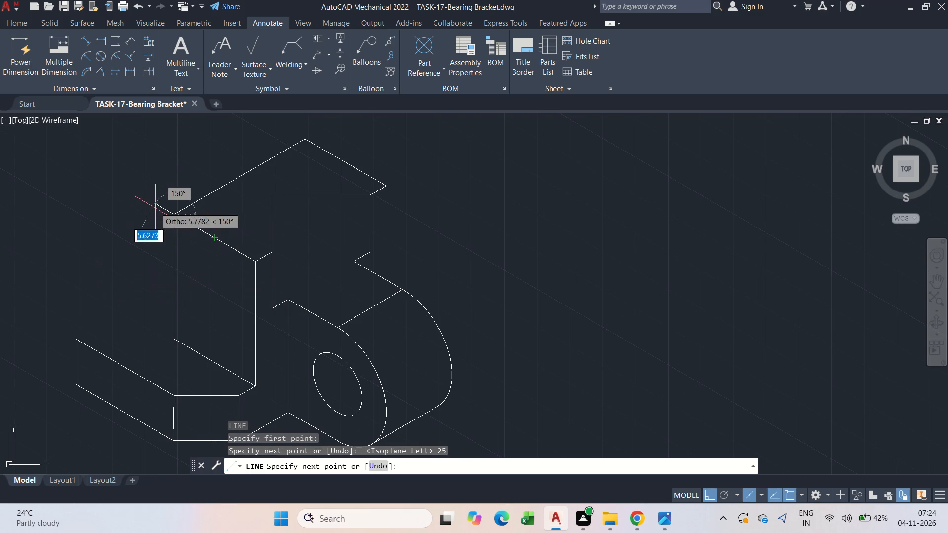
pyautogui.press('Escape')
# Erase the outer vertical edge of the upright's side face.
pyautogui.click(185, 266)
pyautogui.moveTo(168, 259); pyautogui.dragTo(174, 276)
pyautogui.press('Delete')
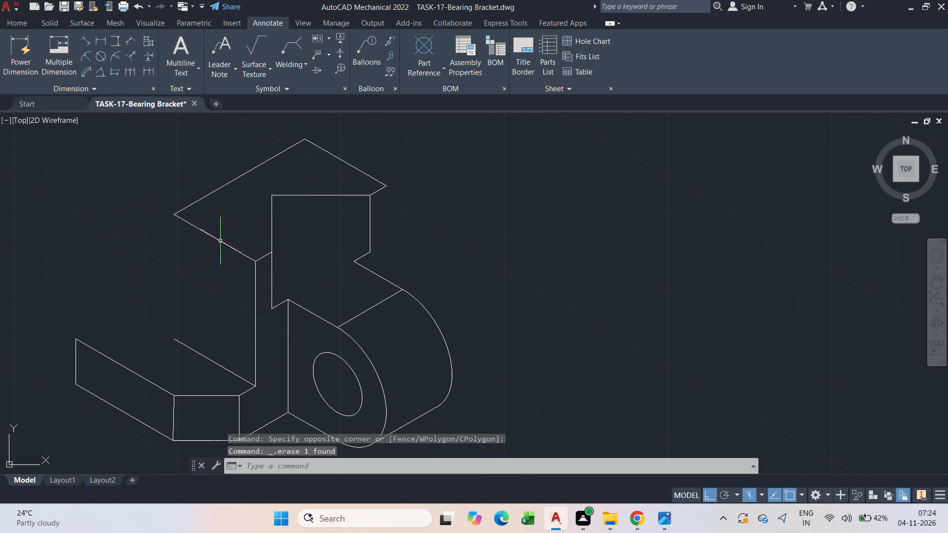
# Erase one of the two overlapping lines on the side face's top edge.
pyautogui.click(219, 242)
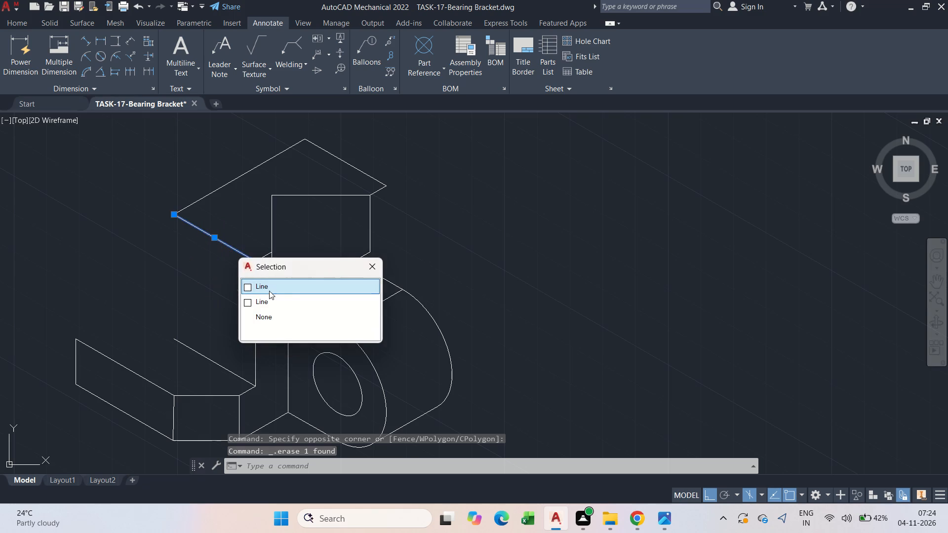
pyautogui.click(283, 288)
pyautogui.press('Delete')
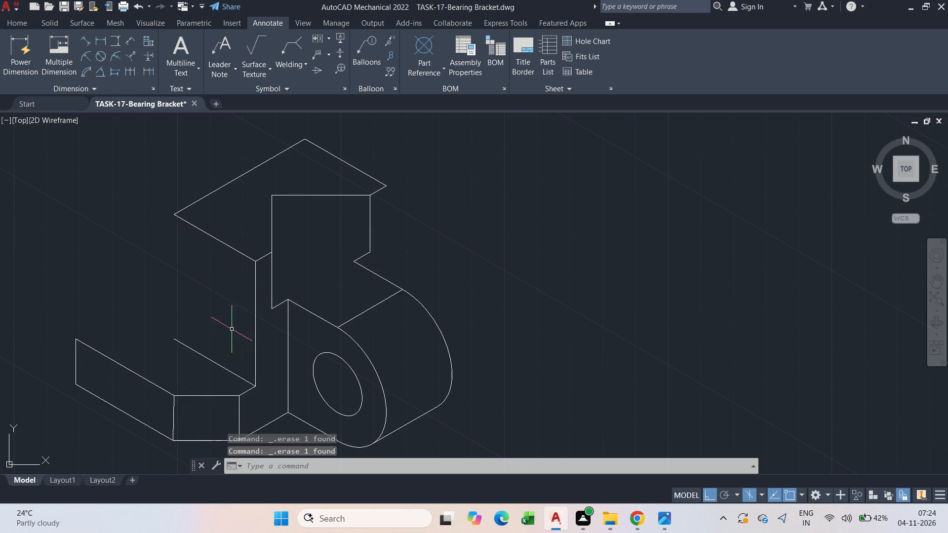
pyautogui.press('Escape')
# Stretch the outer end of the side face's bottom edge outward by 10 units along 150°.
pyautogui.click(193, 342)
pyautogui.moveTo(189, 355); pyautogui.dragTo(189, 359)
pyautogui.press('Escape')
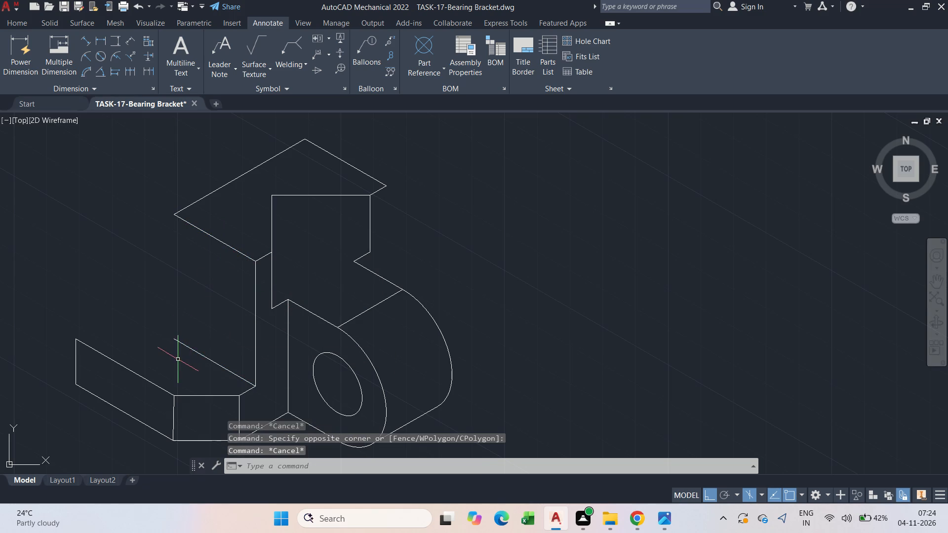
pyautogui.click(184, 347)
pyautogui.click(173, 338)
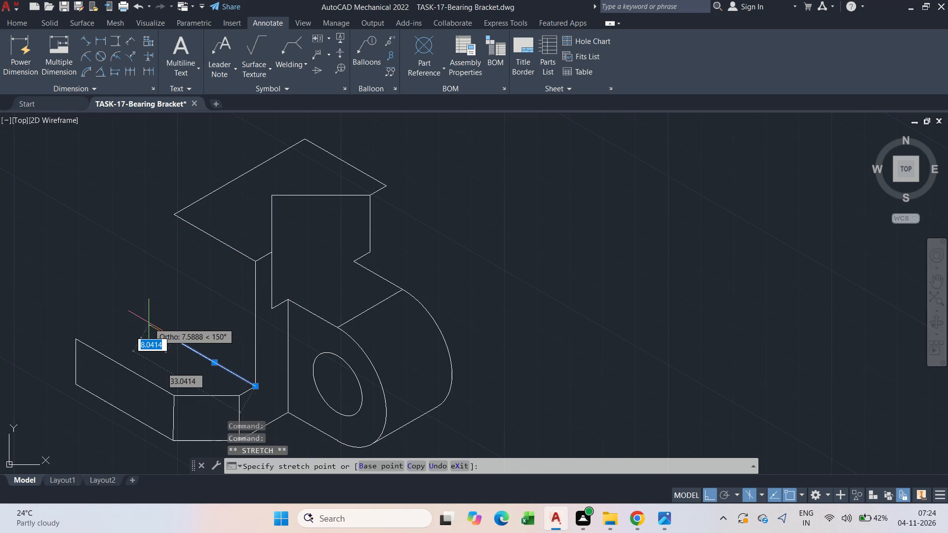
pyautogui.write('10')
pyautogui.press('Return')
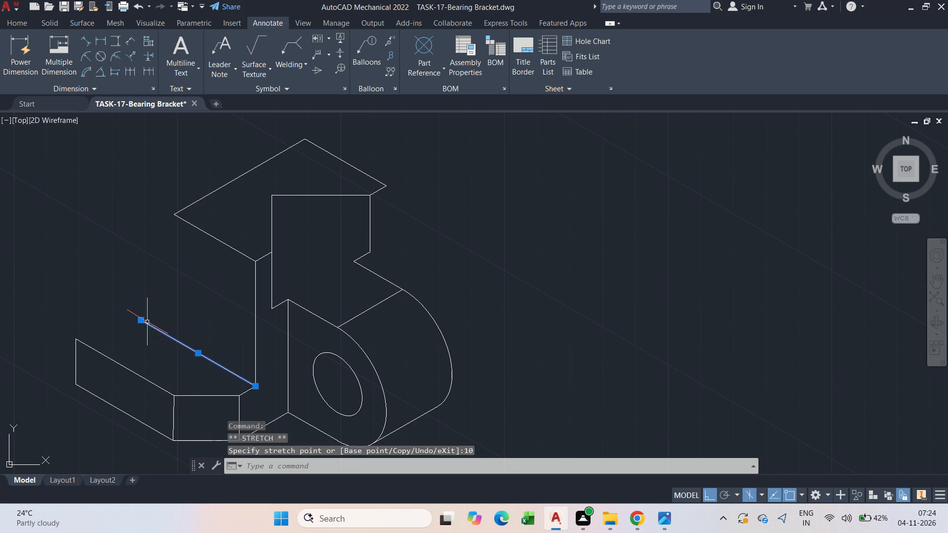
pyautogui.press('Escape')
# Draw a slanted line from the stretched bottom edge's outer end to the upright's outer top corner.
pyautogui.write('l')
pyautogui.press('space')
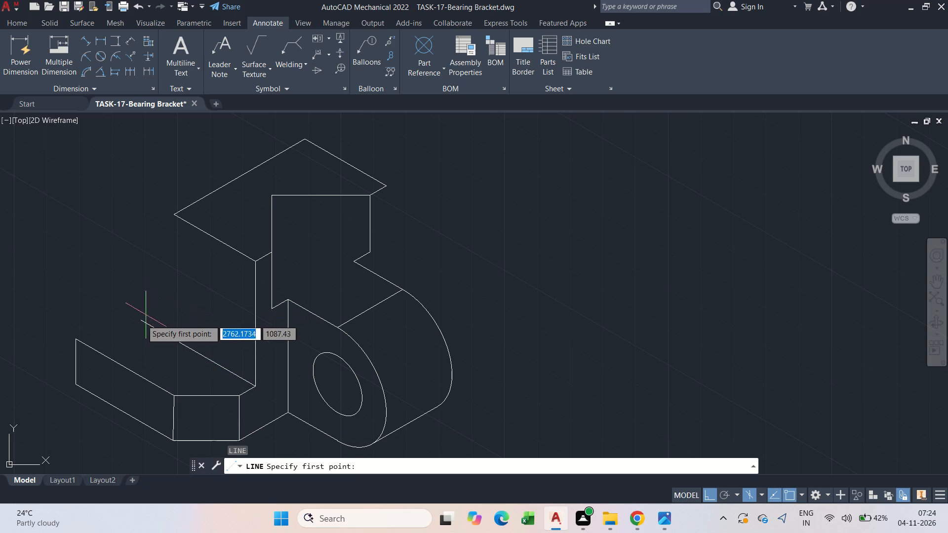
pyautogui.click(141, 321)
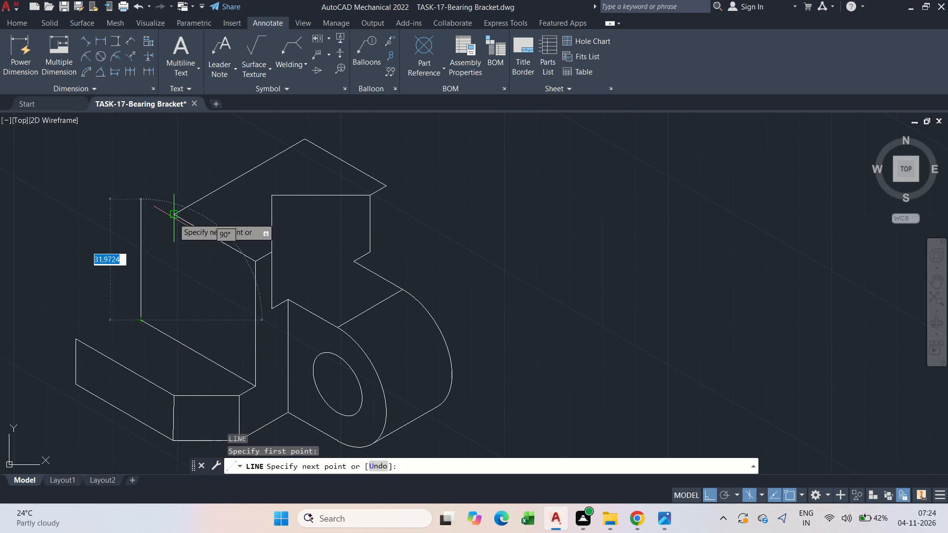
pyautogui.click(173, 218)
pyautogui.press('Escape')
# Draw a line in the top isoplane along 30° from the base's outer top corner past the upright's slanted edge.
pyautogui.moveTo(213, 288); pyautogui.dragTo(115, 275, button='middle')
pyautogui.scroll(-1, 98, 287)
pyautogui.moveTo(100, 288); pyautogui.dragTo(158, 283, button='middle')
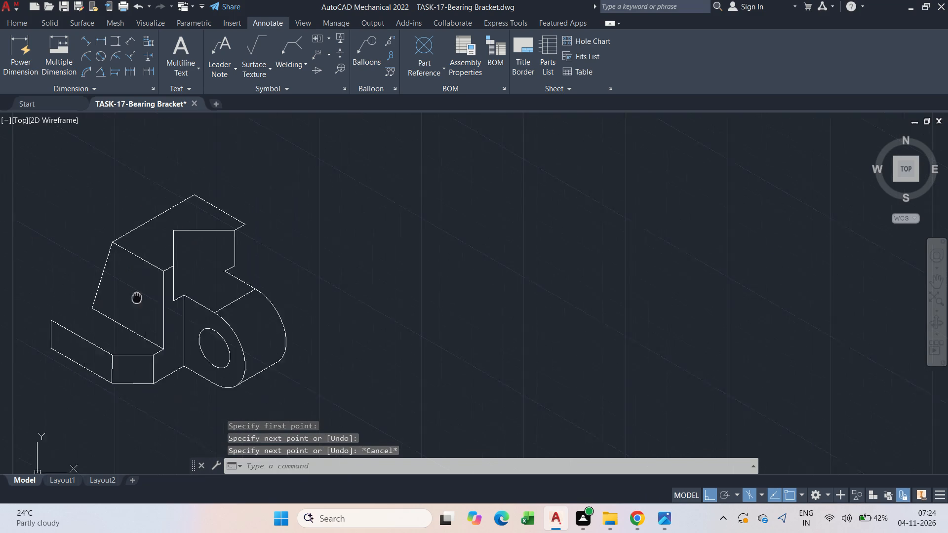
pyautogui.scroll(-1, 158, 283)
pyautogui.moveTo(158, 283); pyautogui.dragTo(160, 283, button='middle')
pyautogui.scroll(2, 136, 292)
pyautogui.write('l')
pyautogui.press('space')
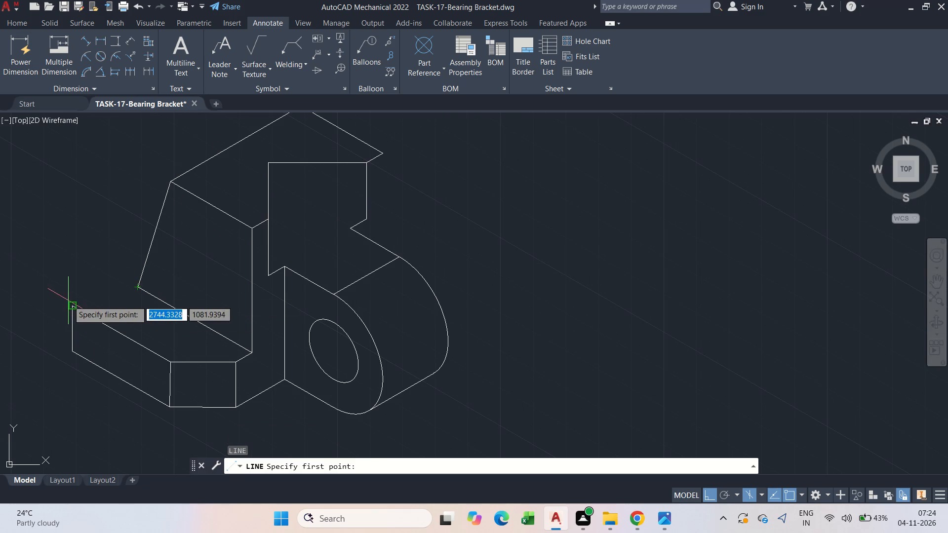
pyautogui.click(68, 301)
pyautogui.press('F5')
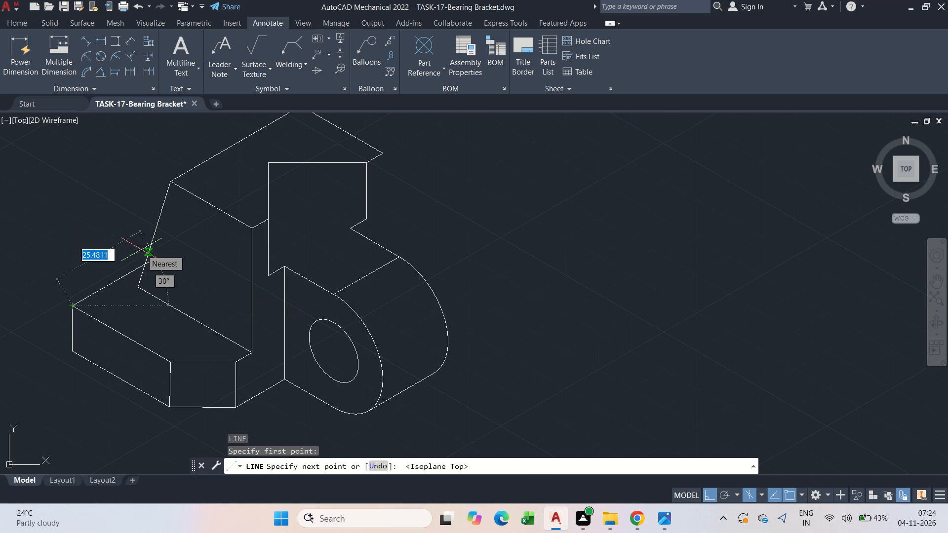
pyautogui.scroll(2, 141, 266)
pyautogui.click(189, 243)
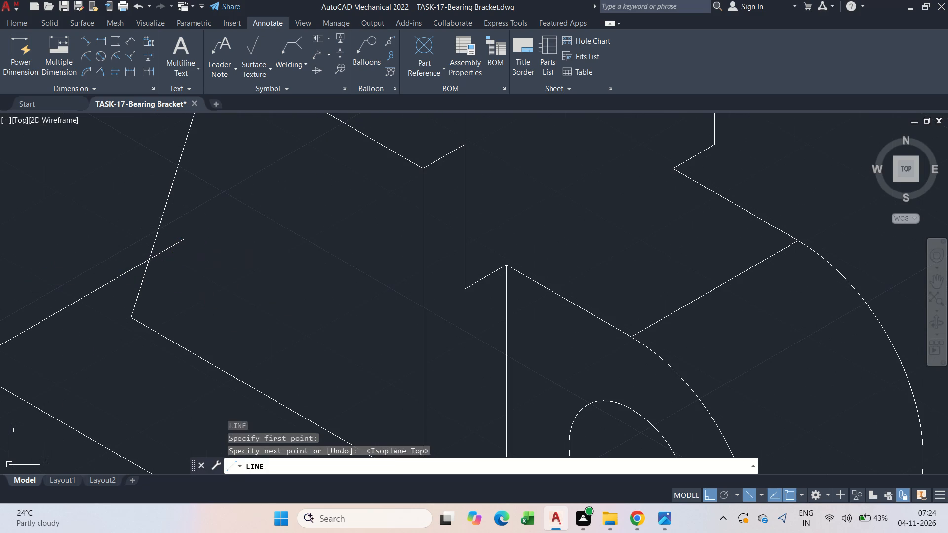
pyautogui.press('Escape')
# Trim the base's new 30° line where it extends beyond the upright's slanted edge.
pyautogui.press('t')
pyautogui.press('r')
pyautogui.press('space')
pyautogui.moveTo(173, 243); pyautogui.dragTo(174, 248)
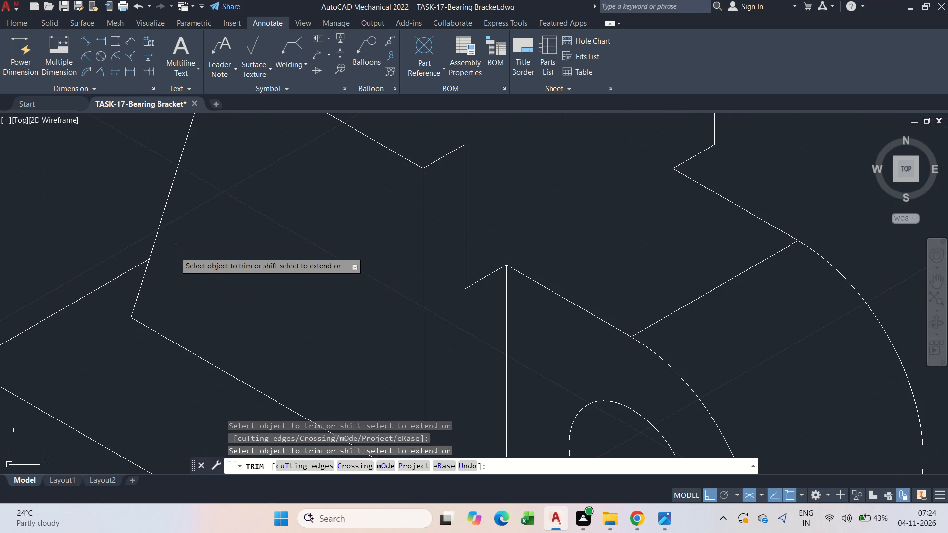
pyautogui.scroll(-4, 192, 237)
pyautogui.press('Escape')
# Save the drawing.
pyautogui.hotkey('ctrl', 's')
pyautogui.scroll(-2, 281, 229)
pyautogui.press('Escape')
# Draw a 33-unit vertical line down in the right isoplane from the upright's top corner above the bearing block.
pyautogui.moveTo(340, 220); pyautogui.dragTo(322, 236, button='middle')
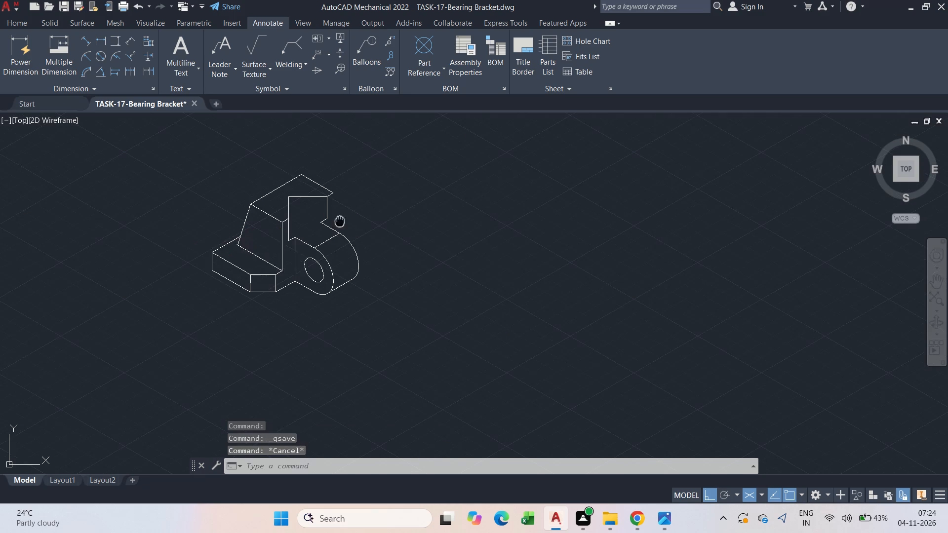
pyautogui.moveTo(322, 236); pyautogui.dragTo(318, 238, button='middle')
pyautogui.scroll(3, 315, 237)
pyautogui.moveTo(315, 237); pyautogui.dragTo(286, 239, button='middle')
pyautogui.scroll(-2, 286, 239)
pyautogui.write('l')
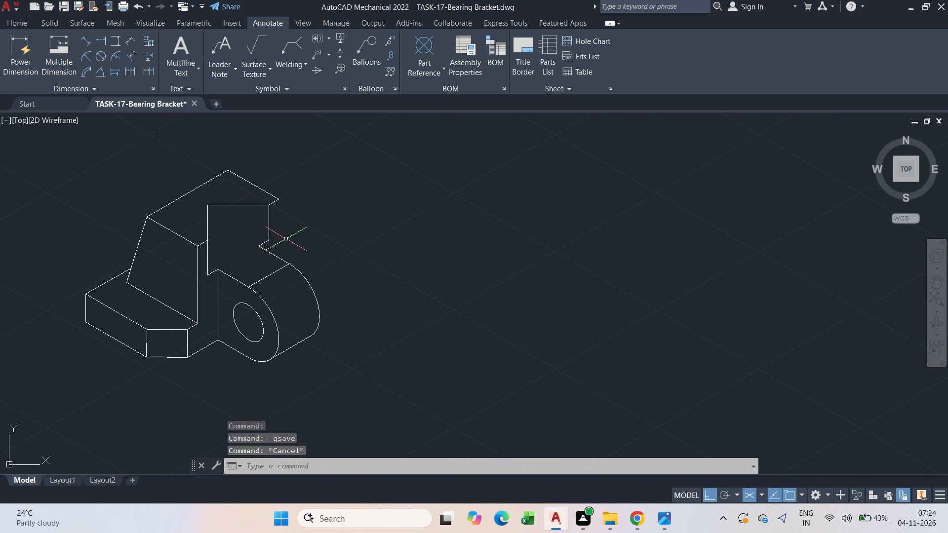
pyautogui.press('space')
pyautogui.scroll(2, 291, 211)
pyautogui.moveTo(257, 176); pyautogui.dragTo(258, 214)
pyautogui.press('F5')
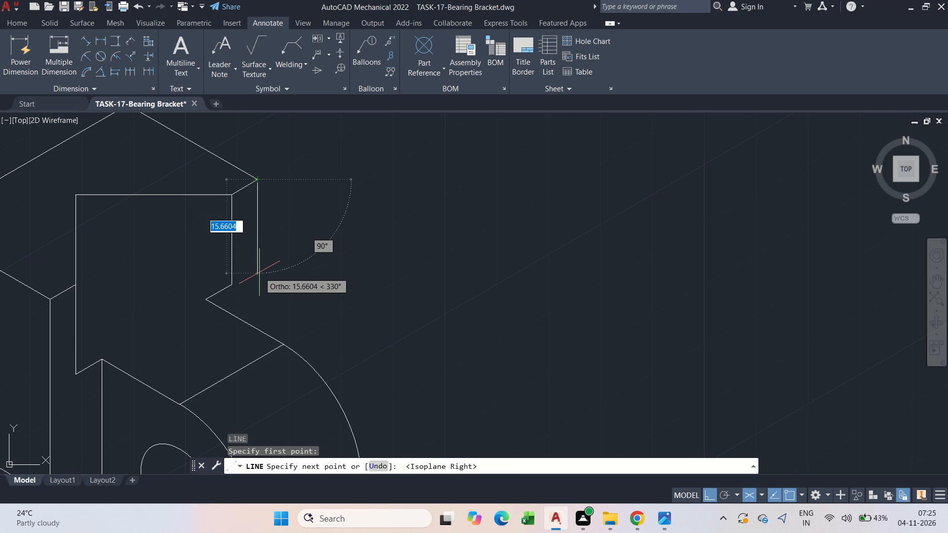
pyautogui.press('3')
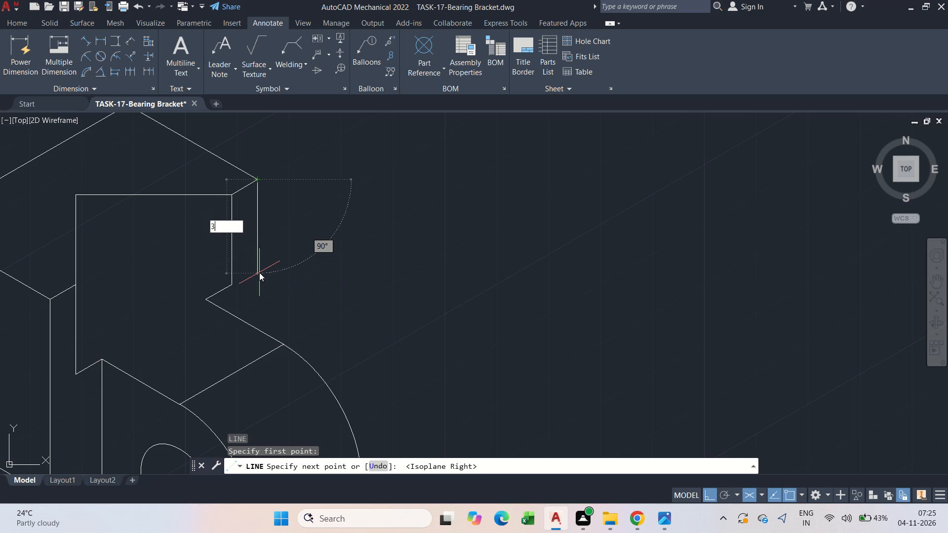
pyautogui.press('3')
pyautogui.press('Return')
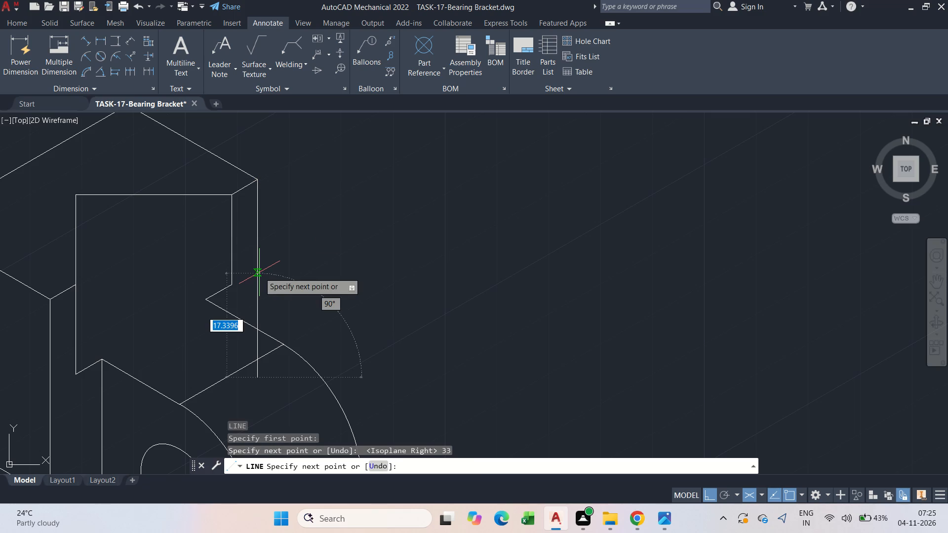
pyautogui.moveTo(296, 315); pyautogui.dragTo(379, 118, button='middle')
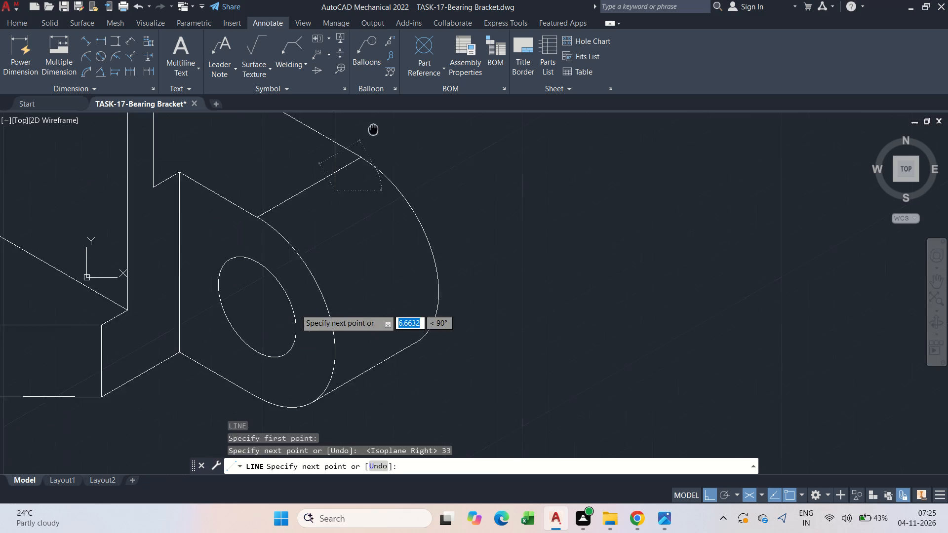
pyautogui.moveTo(379, 118); pyautogui.dragTo(385, 108, button='middle')
pyautogui.press('Escape')
pyautogui.moveTo(385, 108); pyautogui.dragTo(382, 157, button='middle')
pyautogui.press('Escape')
# Trim the new vertical line below the bearing block's rear top edge, including the leftover piece past the 30° edge.
pyautogui.moveTo(369, 171); pyautogui.dragTo(290, 239, button='middle')
pyautogui.write('tr')
pyautogui.press('space')
pyautogui.scroll(1, 276, 213)
pyautogui.click(265, 201)
pyautogui.click(246, 199)
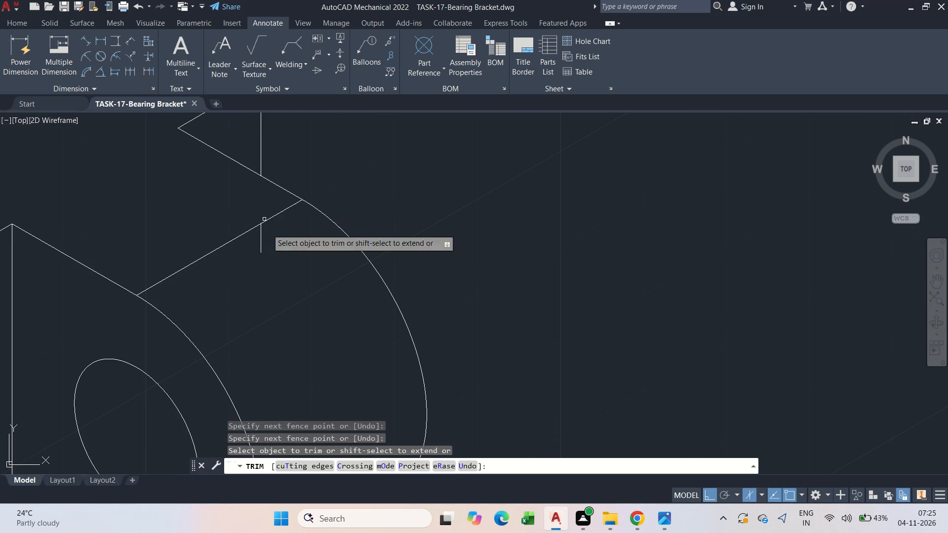
pyautogui.moveTo(267, 242); pyautogui.dragTo(240, 262)
pyautogui.scroll(-2, 249, 251)
pyautogui.press('Escape')
# Copy the recess's top horizontal edge and upper vertical edge down from that vertical's lower end to the recess's lower corner.
pyautogui.moveTo(273, 217); pyautogui.dragTo(378, 290, button='middle')
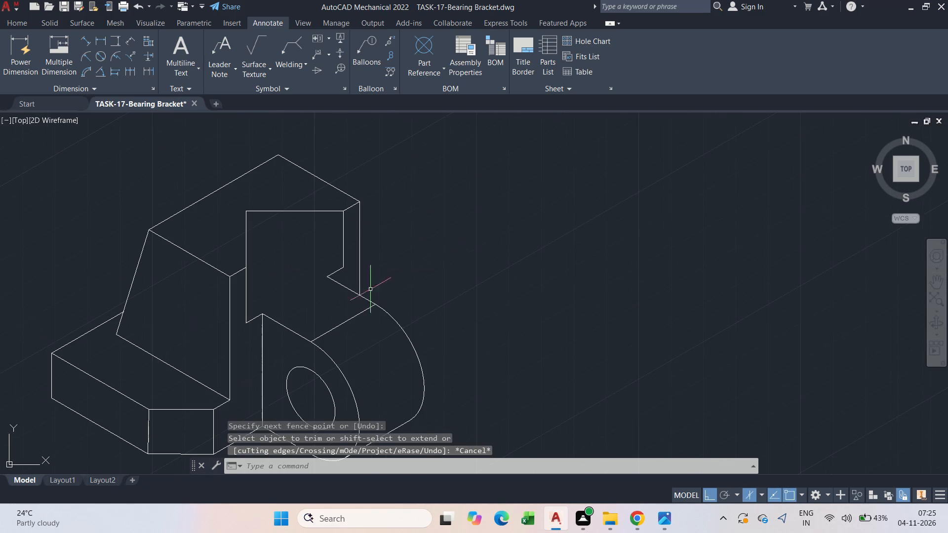
pyautogui.moveTo(246, 261); pyautogui.dragTo(250, 238, button='middle')
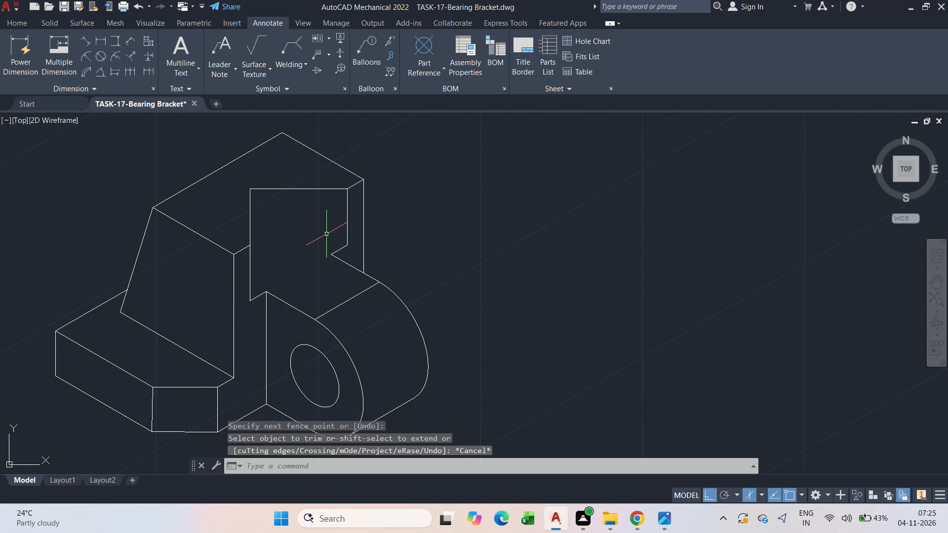
pyautogui.scroll(1, 290, 218)
pyautogui.moveTo(283, 217); pyautogui.dragTo(248, 184)
pyautogui.moveTo(187, 153); pyautogui.dragTo(199, 164)
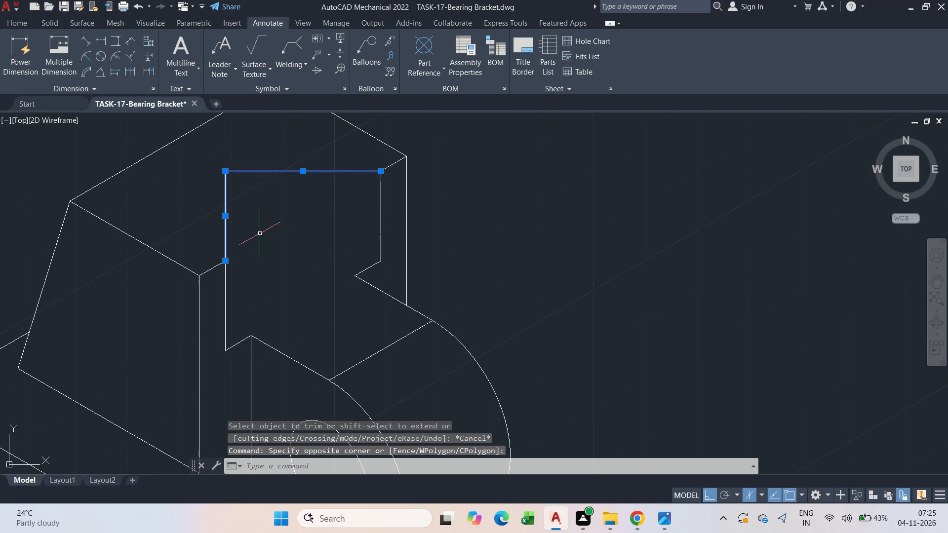
pyautogui.press('c')
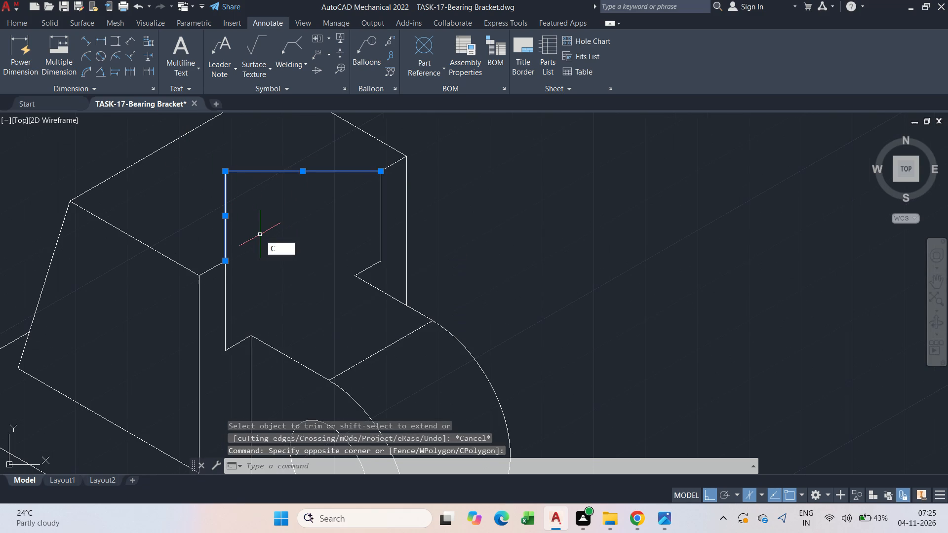
pyautogui.click(300, 270)
pyautogui.moveTo(224, 263); pyautogui.dragTo(232, 268)
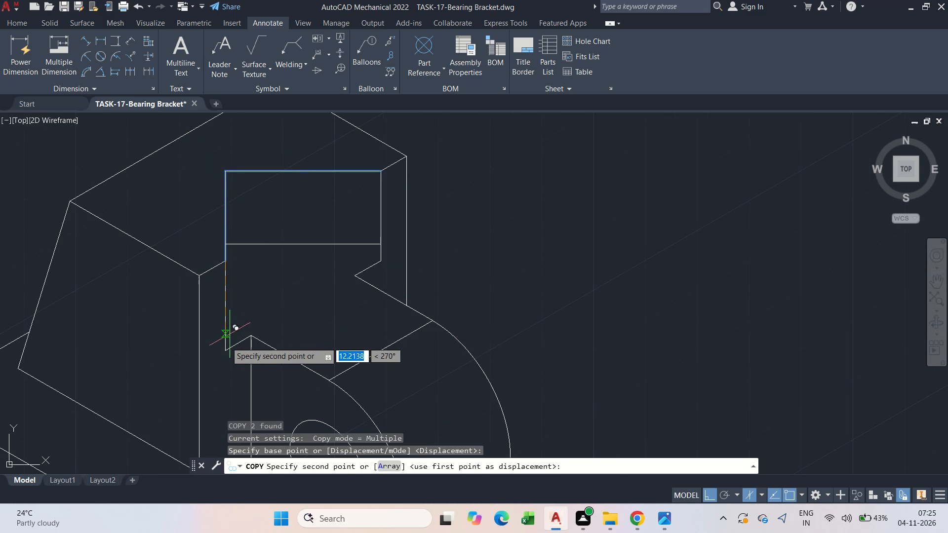
pyautogui.click(226, 347)
pyautogui.press('Escape')
# Save the drawing with the recess edges added.
pyautogui.scroll(-2, 294, 260)
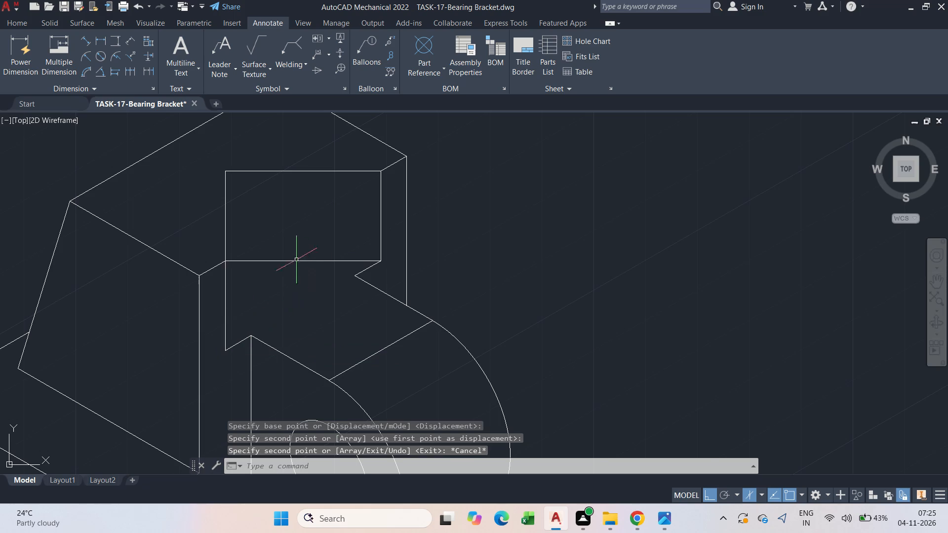
pyautogui.scroll(-1, 294, 260)
pyautogui.scroll(2, 294, 260)
pyautogui.scroll(-2, 294, 261)
pyautogui.moveTo(329, 297); pyautogui.dragTo(300, 277, button='middle')
pyautogui.press('Escape')
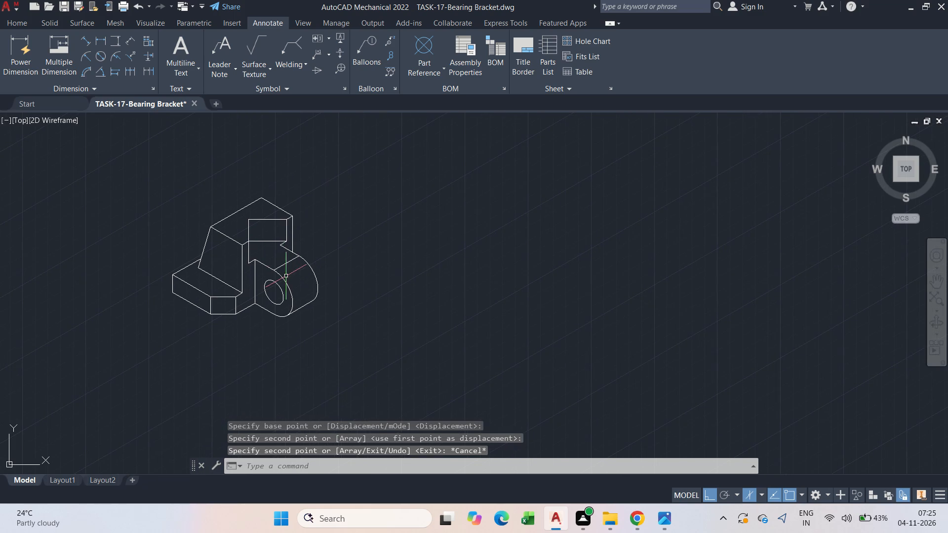
pyautogui.hotkey('ctrl', 's')
pyautogui.scroll(3, 256, 237)
pyautogui.press('Escape')
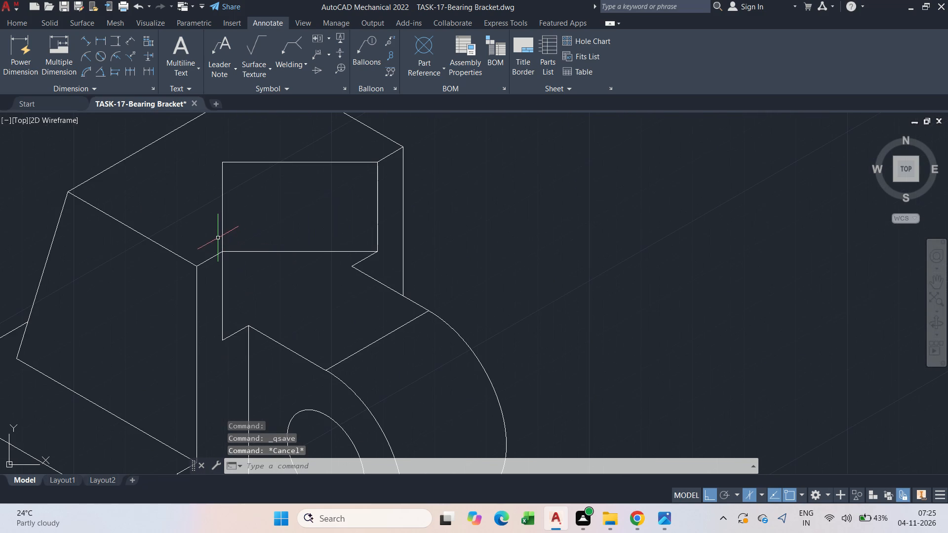
# Draw a 50-unit line along 30° in the right isoplane from the base's top corner beside the front chamfer.
pyautogui.middleClick(261, 225)
pyautogui.scroll(-2, 261, 226)
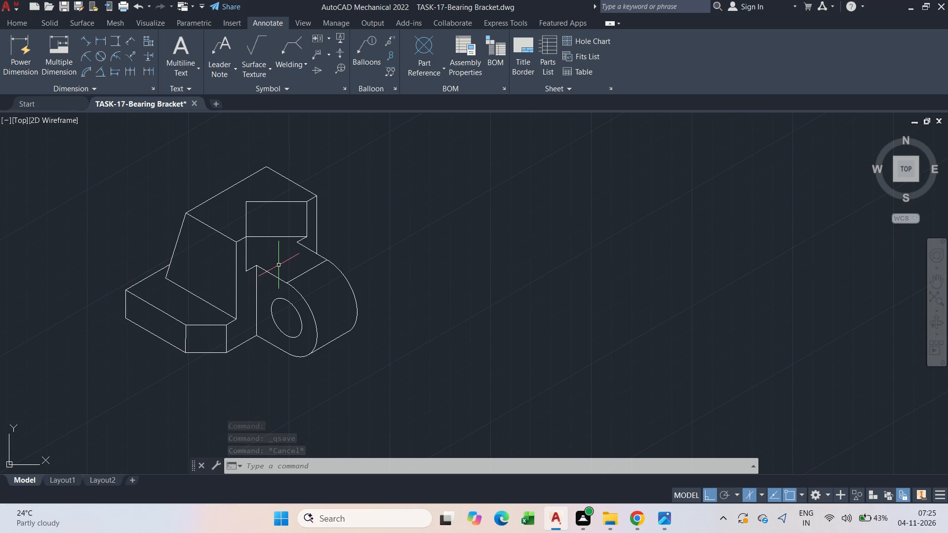
pyautogui.scroll(1, 281, 263)
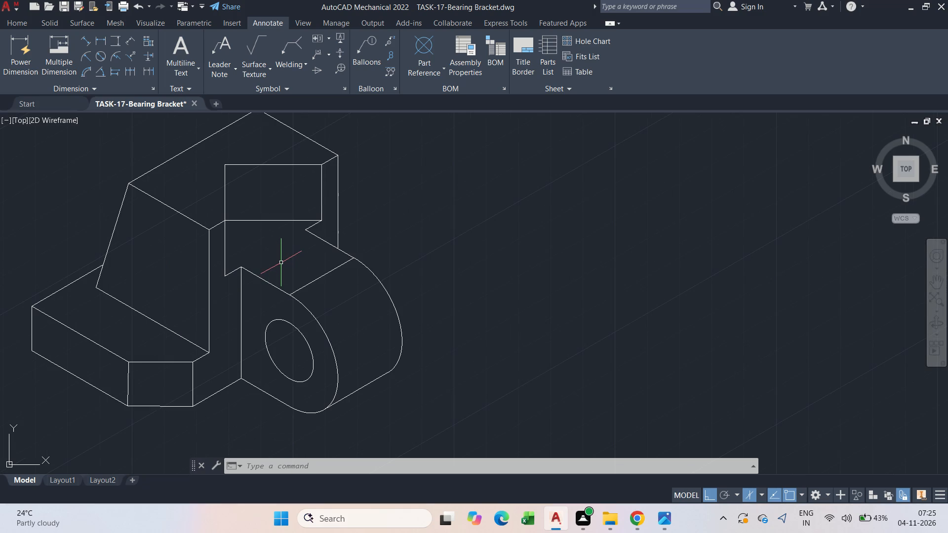
pyautogui.press('Escape')
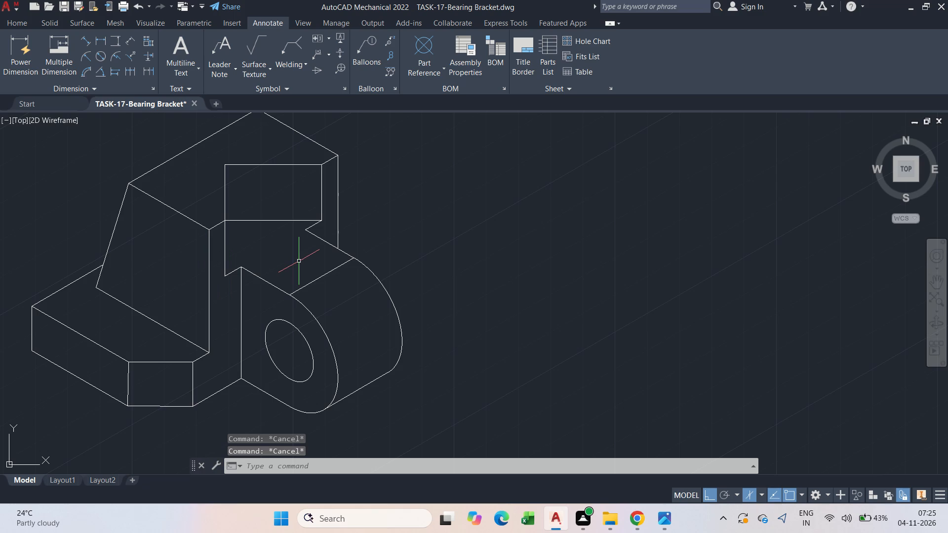
pyautogui.write('l')
pyautogui.press('space')
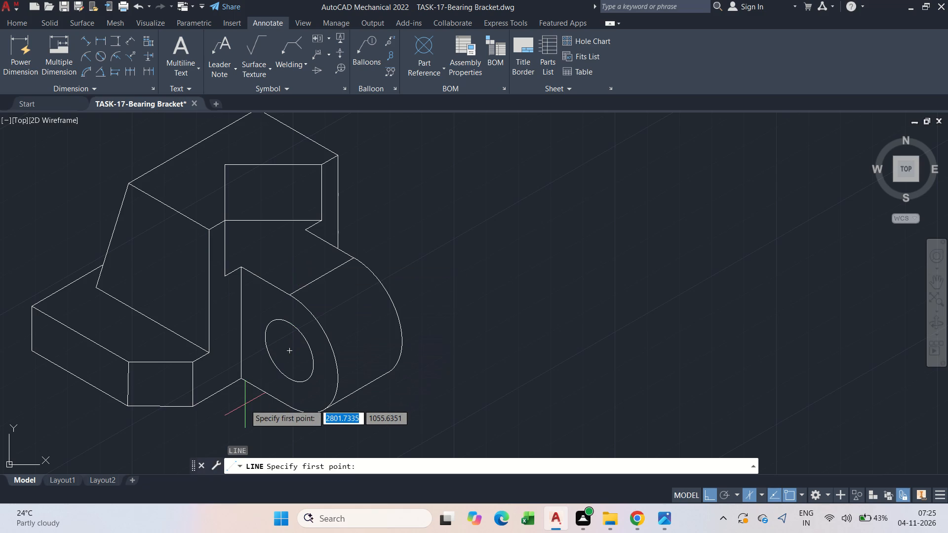
pyautogui.moveTo(192, 366); pyautogui.dragTo(207, 357)
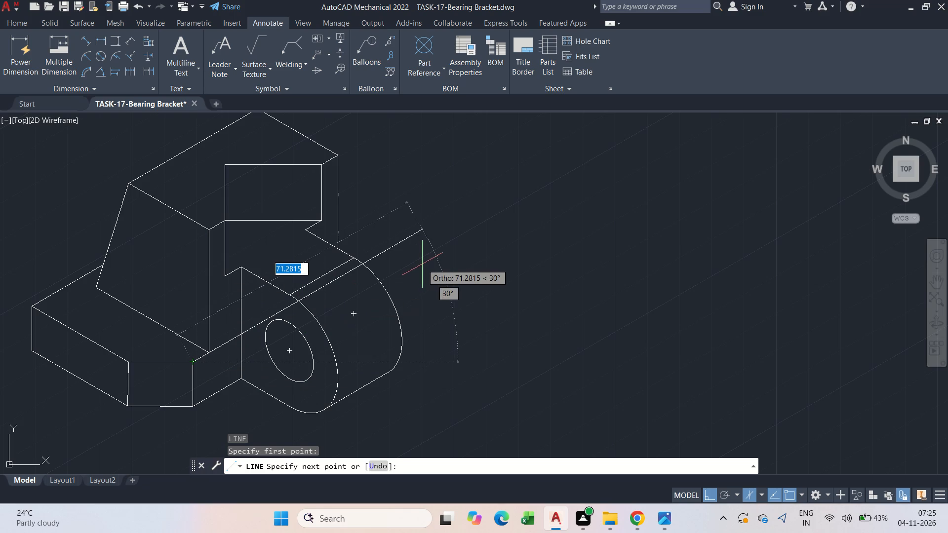
pyautogui.write('50')
pyautogui.press('Return')
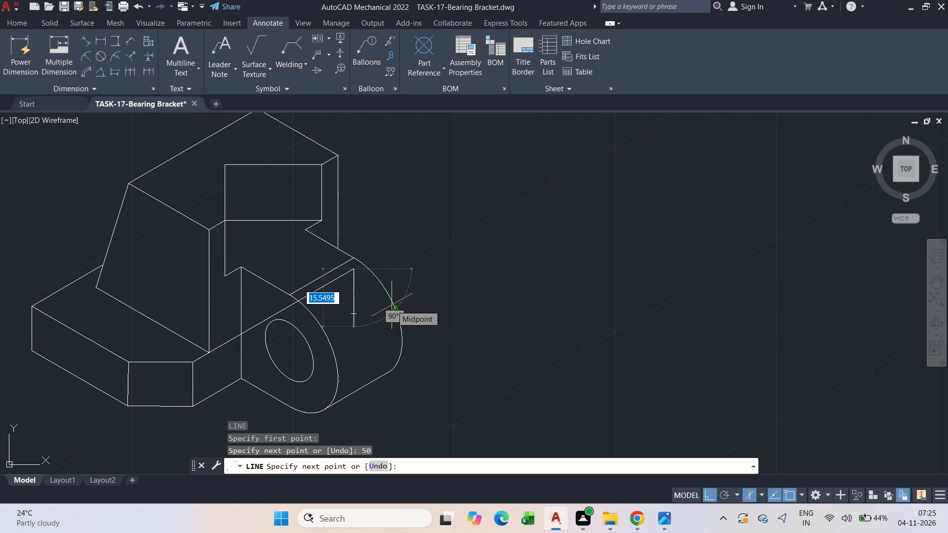
pyautogui.press('Escape')
# Select the new 50-unit line running from the base's chamfer corner.
pyautogui.click(335, 284)
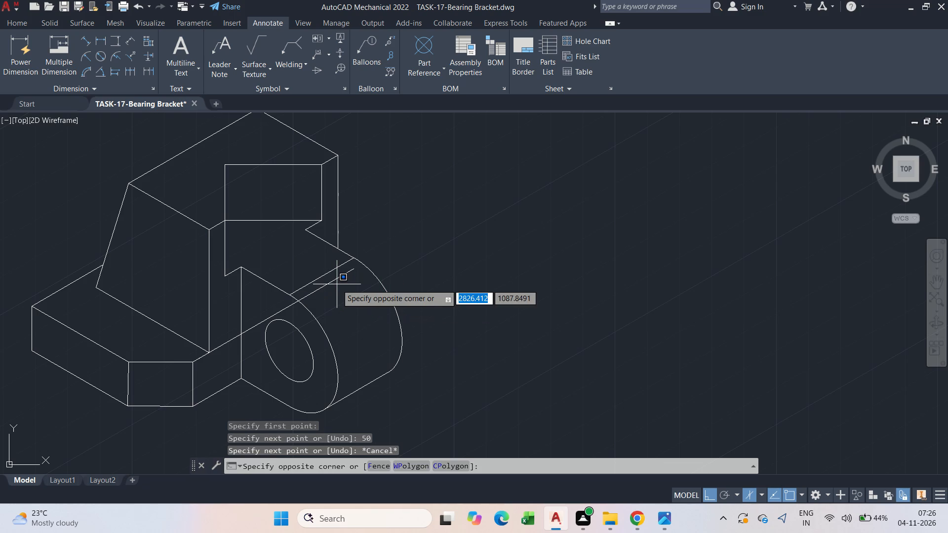
pyautogui.click(333, 275)
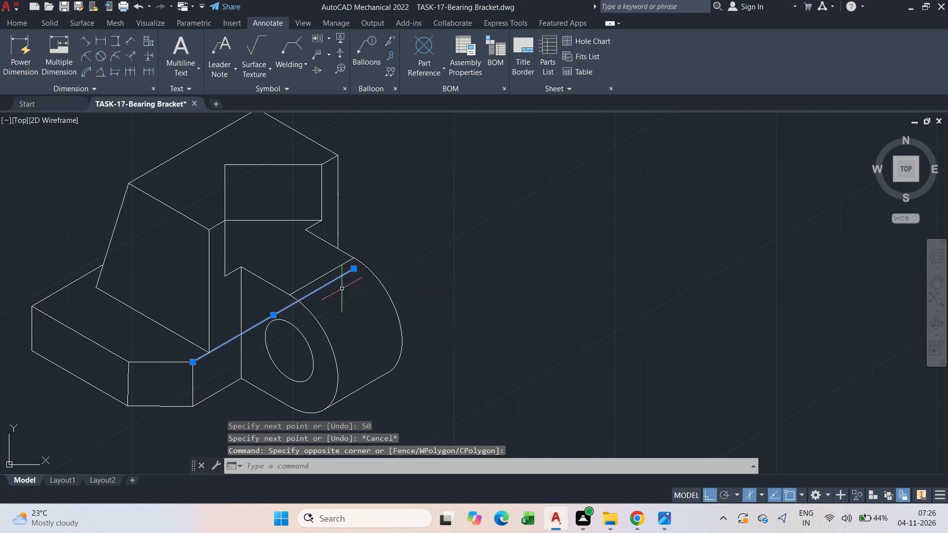
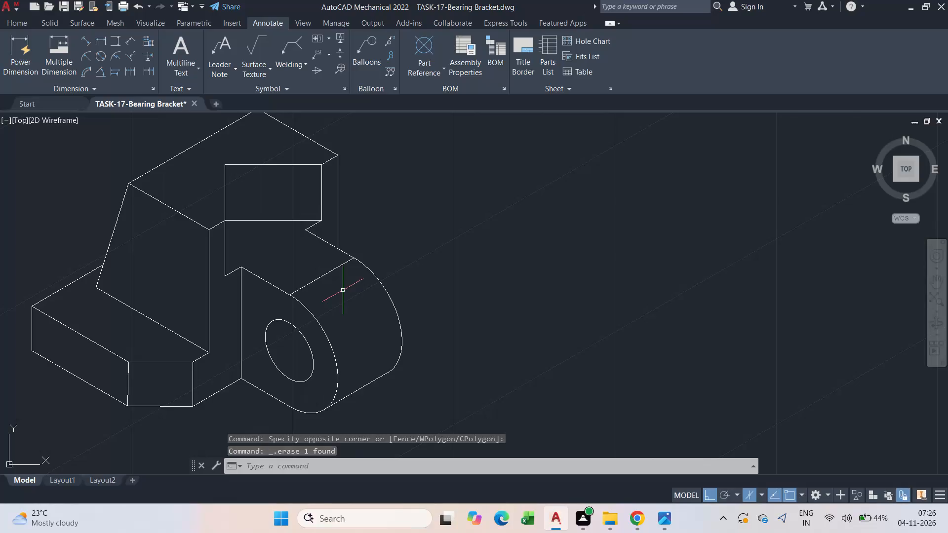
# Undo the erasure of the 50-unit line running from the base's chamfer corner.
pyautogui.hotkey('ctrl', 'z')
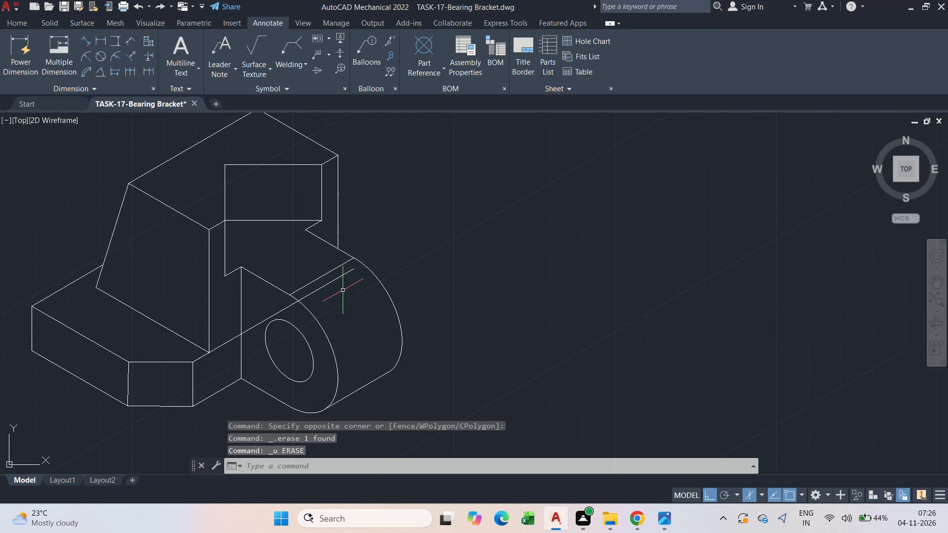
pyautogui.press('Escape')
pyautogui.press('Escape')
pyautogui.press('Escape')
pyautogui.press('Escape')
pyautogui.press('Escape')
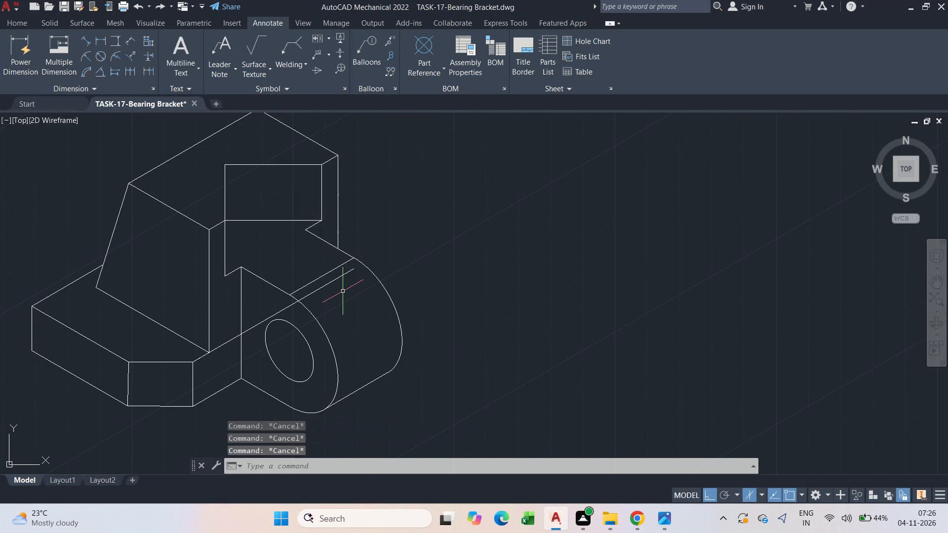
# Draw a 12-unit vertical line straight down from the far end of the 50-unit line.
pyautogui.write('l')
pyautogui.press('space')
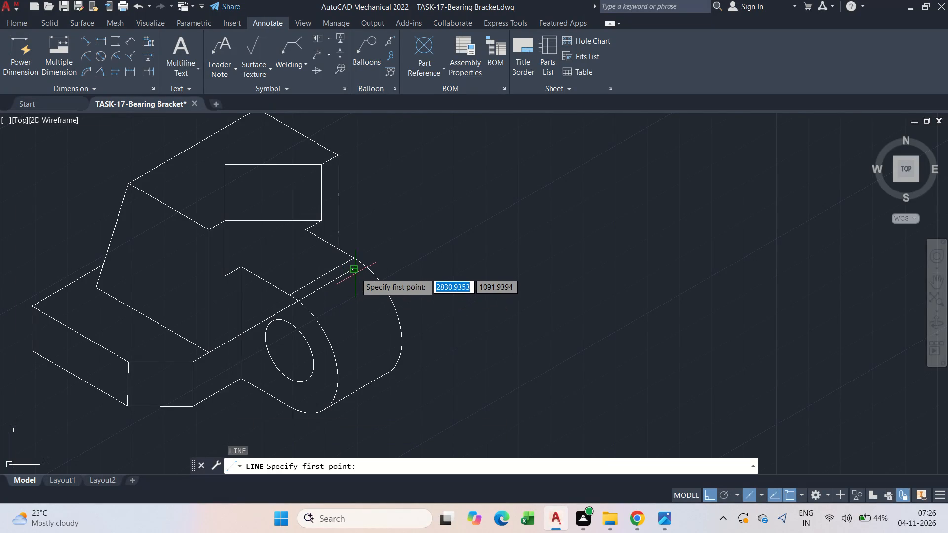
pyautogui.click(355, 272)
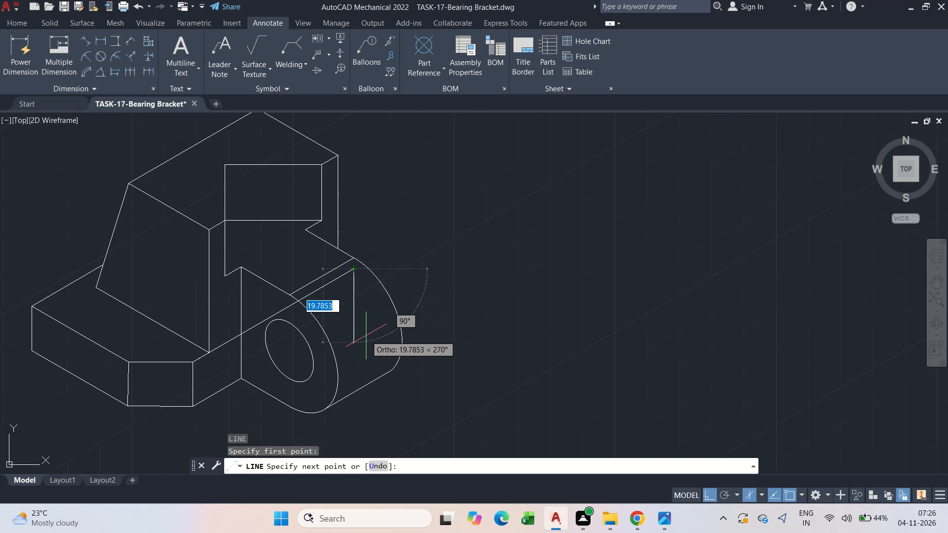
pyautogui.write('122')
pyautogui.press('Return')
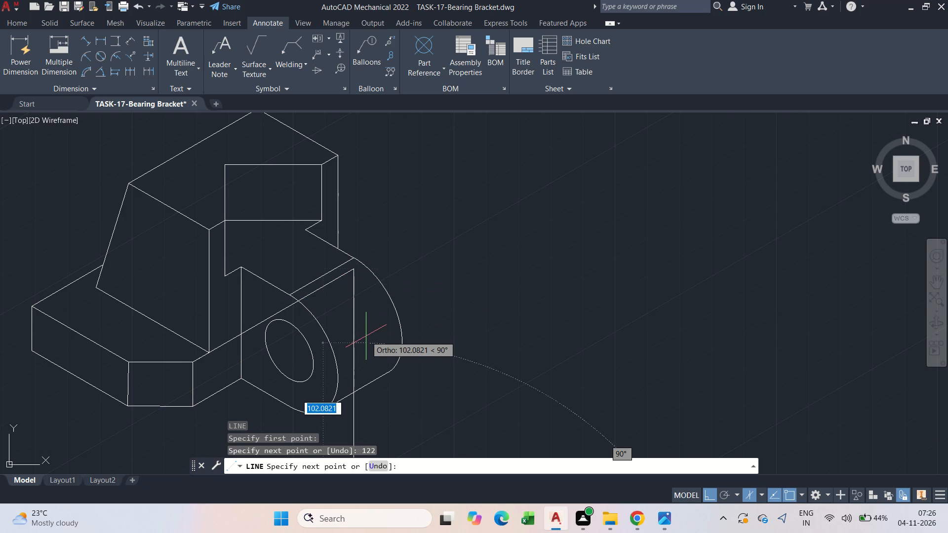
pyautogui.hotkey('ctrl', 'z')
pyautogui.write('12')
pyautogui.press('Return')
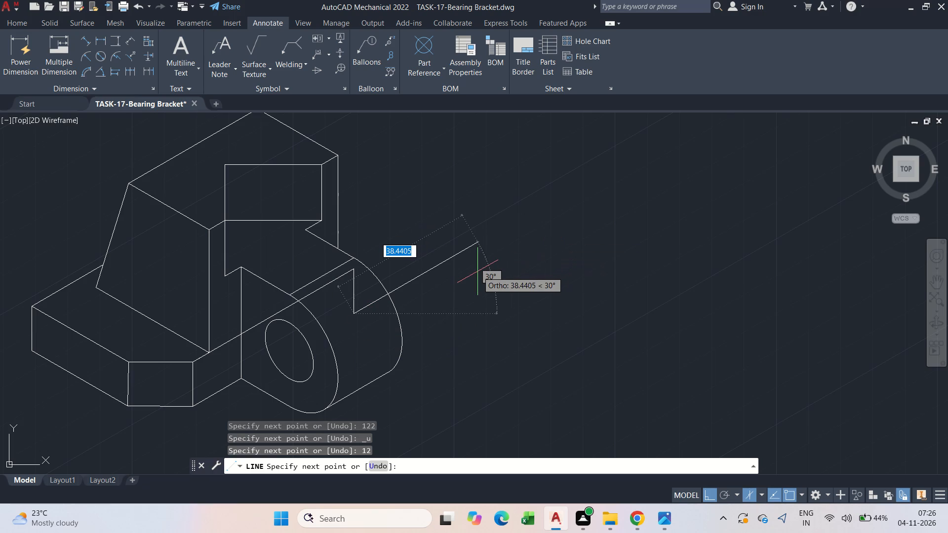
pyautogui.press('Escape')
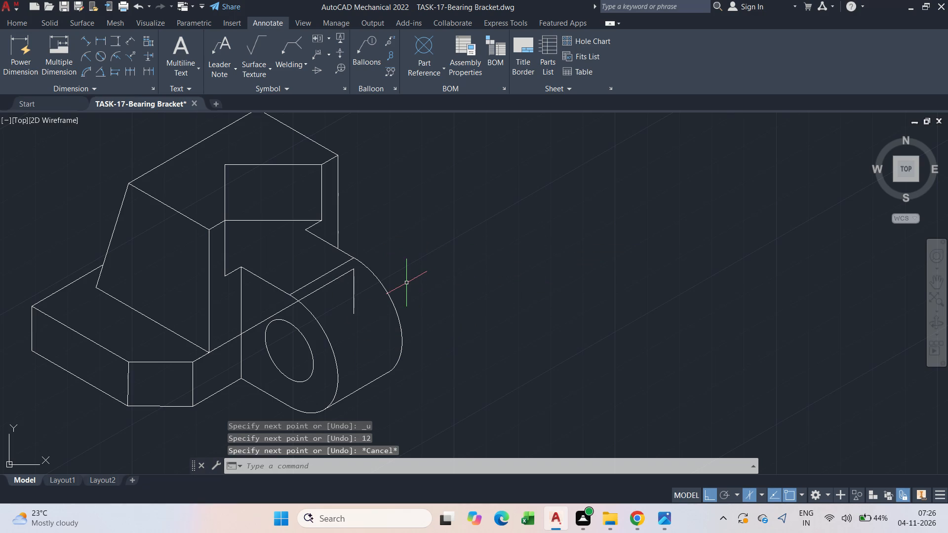
# From the base's far top corner opposite the chamfer, draw a 70-unit line along 30°, continuing 40 units along 330° in the left isoplane.
pyautogui.press('l')
pyautogui.press('space')
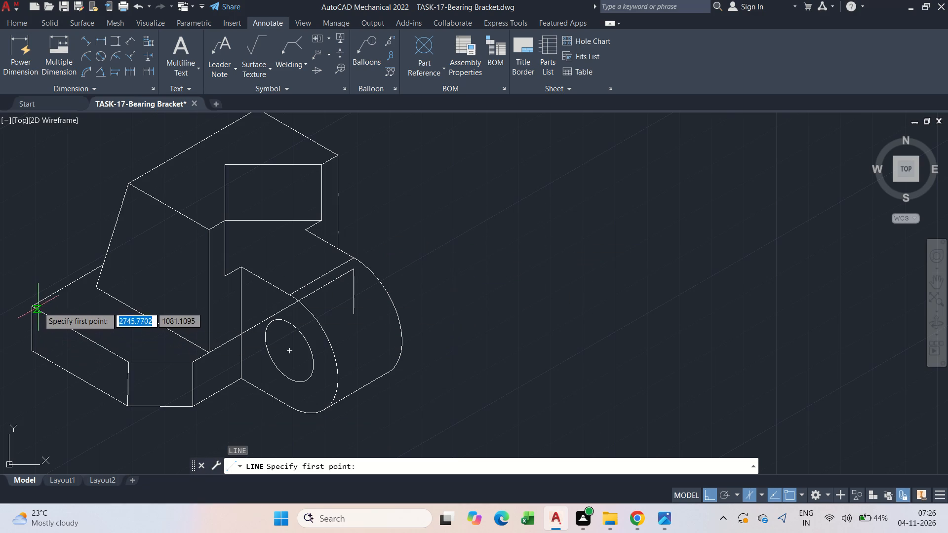
pyautogui.click(34, 304)
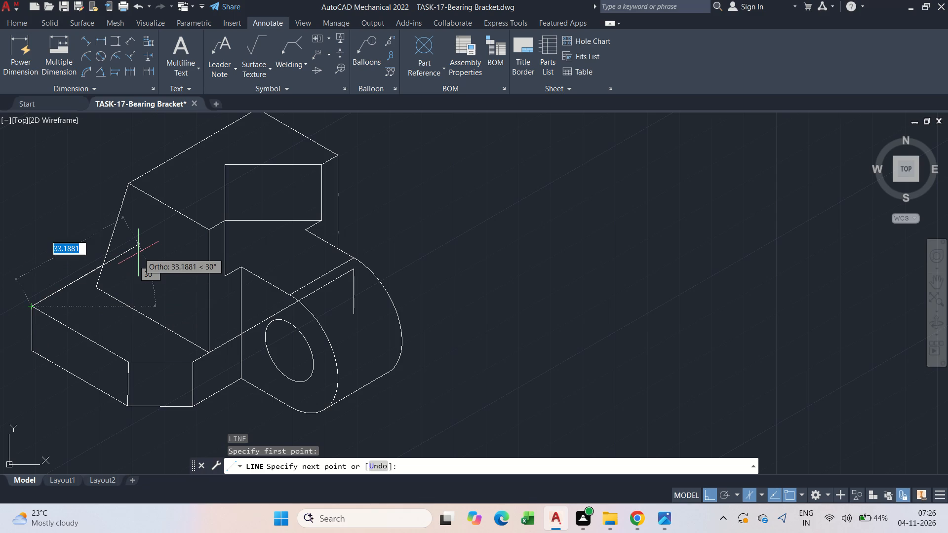
pyautogui.write('70')
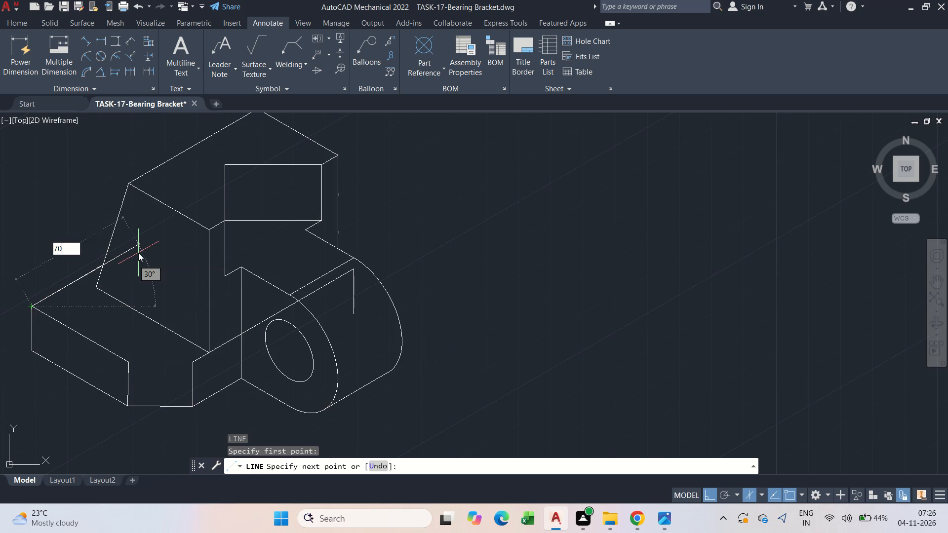
pyautogui.press('Return')
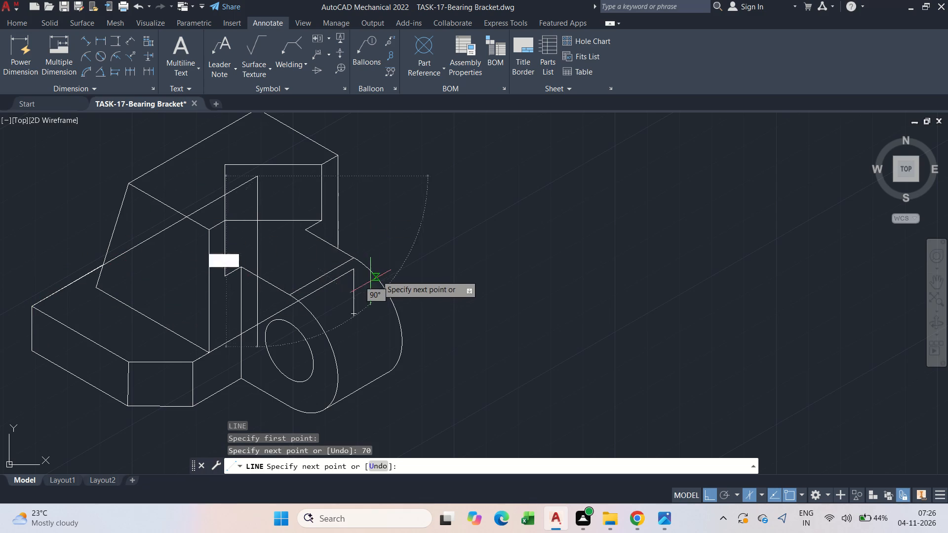
pyautogui.press('F5')
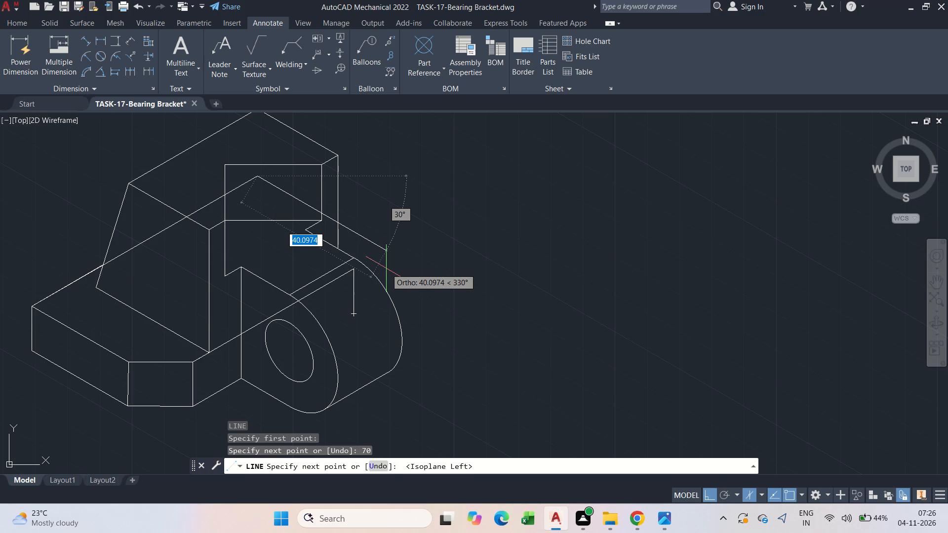
pyautogui.write('40')
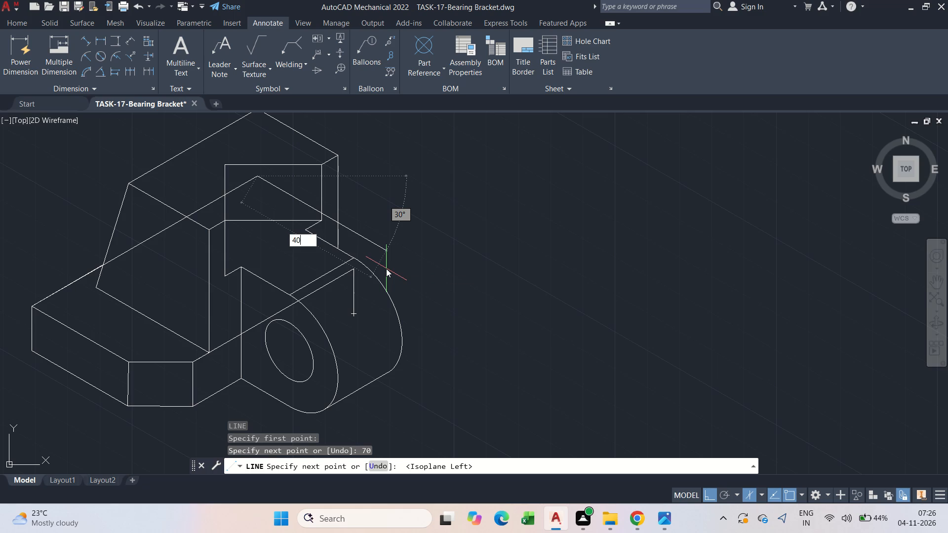
pyautogui.press('Return')
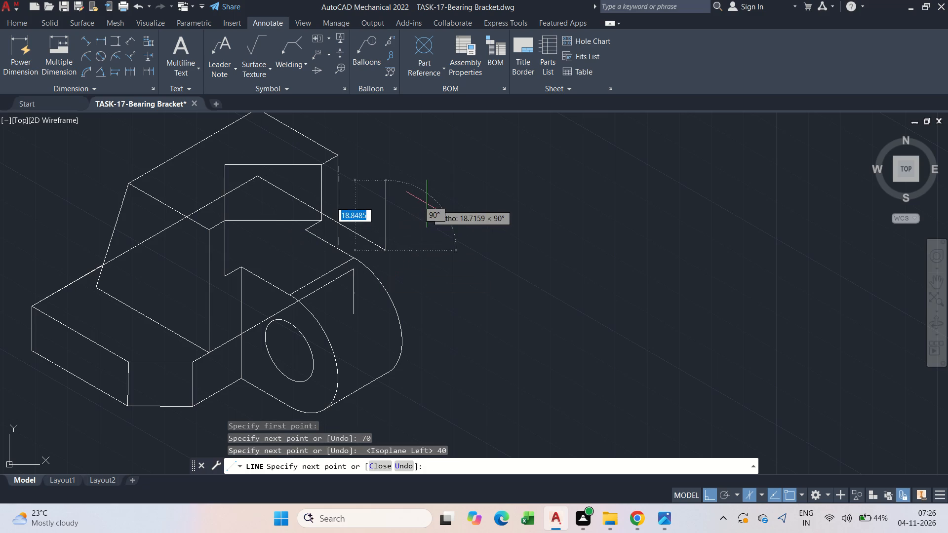
pyautogui.press('Escape')
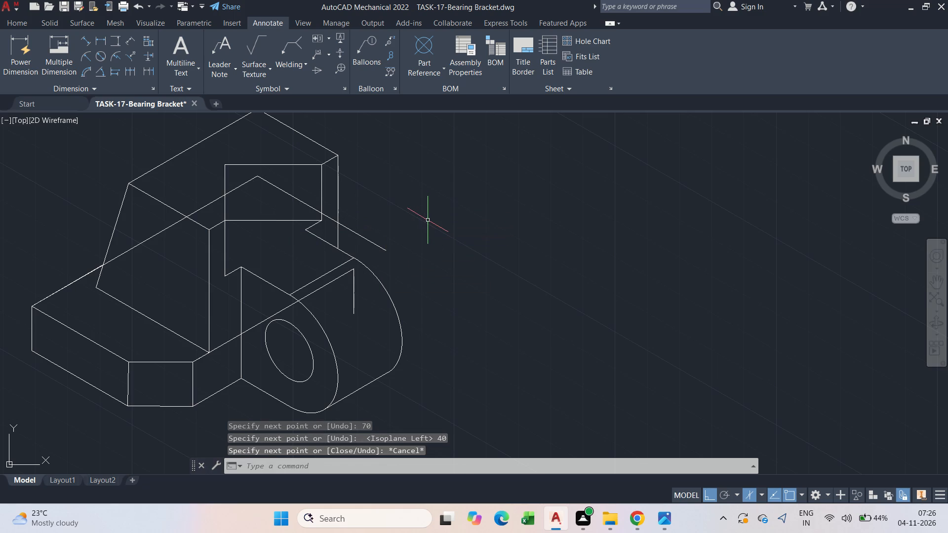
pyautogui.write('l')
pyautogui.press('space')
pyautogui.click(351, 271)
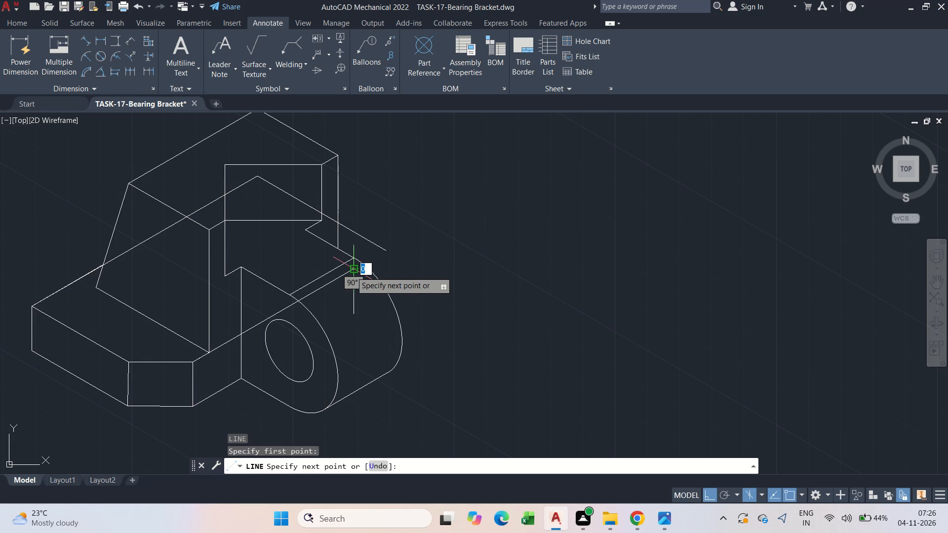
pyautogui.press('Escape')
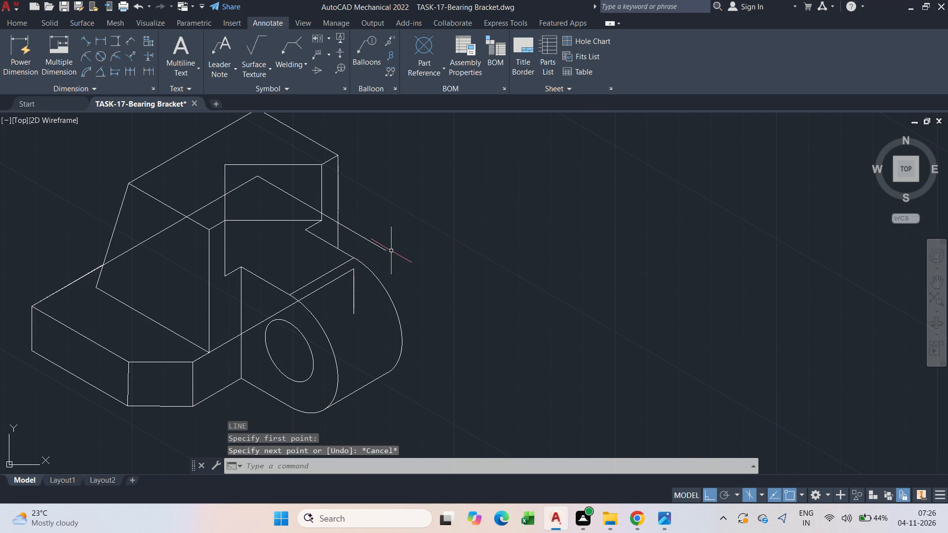
# Draw a 10-unit line back along 150° from the 40-unit edge's end, continuing with a short guide line along 30° in the top isoplane.
pyautogui.press('l')
pyautogui.press('space')
pyautogui.click(391, 251)
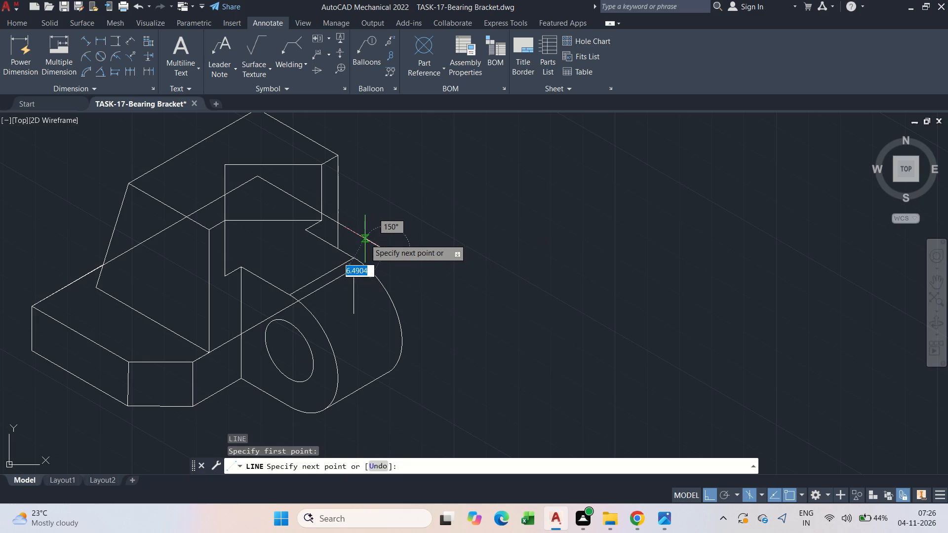
pyautogui.write('10')
pyautogui.press('Return')
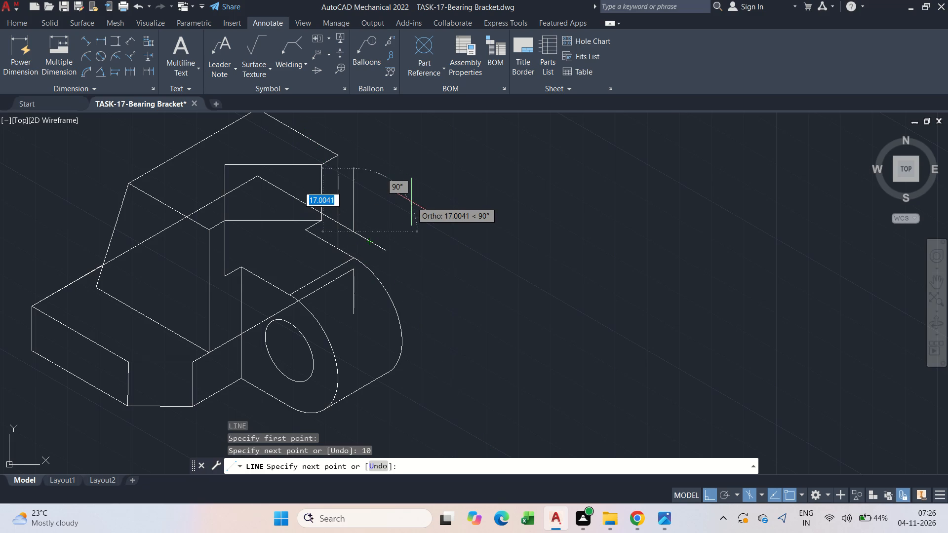
pyautogui.press('F5')
pyautogui.click(411, 202)
pyautogui.press('Escape')
# Remove the overlapping 10-unit piece and trim the 40-unit edge back to the guide line.
pyautogui.click(380, 245)
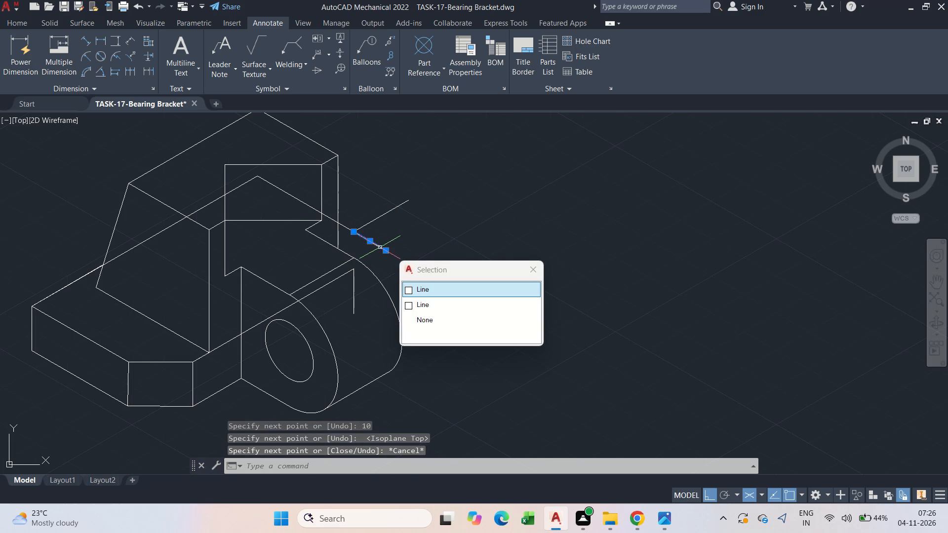
pyautogui.press('Delete')
pyautogui.press('Escape')
pyautogui.write('tr')
pyautogui.press('space')
pyautogui.click(348, 242)
pyautogui.press('Escape')
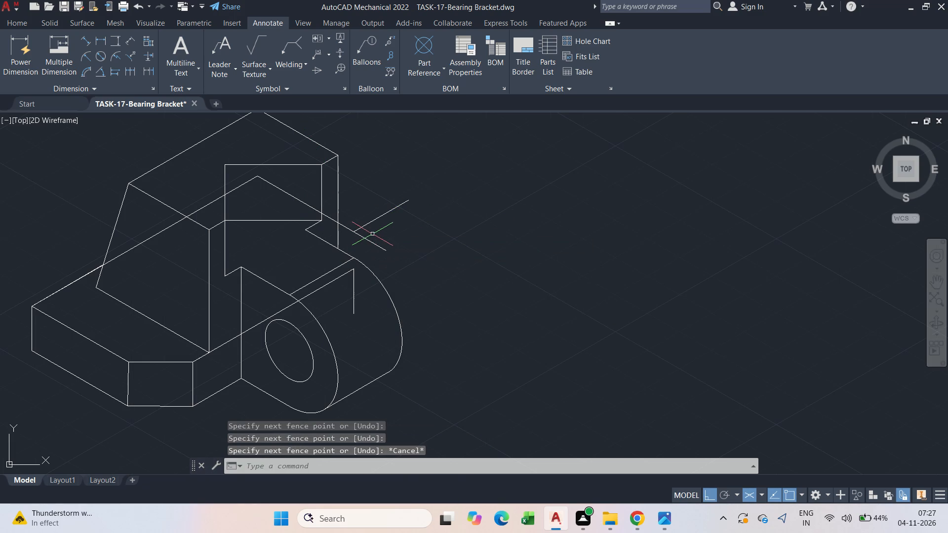
pyautogui.write('tr')
pyautogui.press('space')
pyautogui.moveTo(375, 233); pyautogui.dragTo(358, 261)
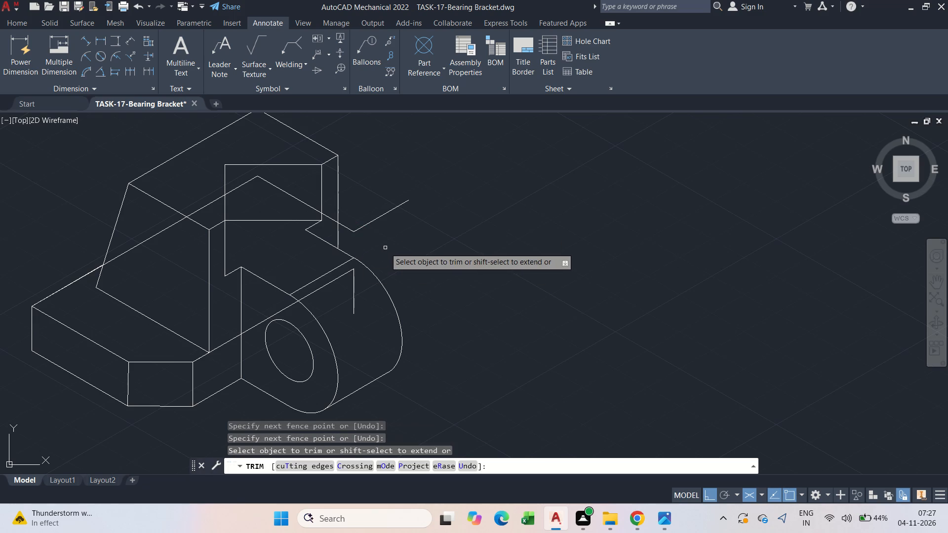
pyautogui.press('Escape')
pyautogui.press('Escape')
# Draw a vertical line from the shortened edge's end down to the far end of the 50-unit line.
pyautogui.write('l')
pyautogui.press('space')
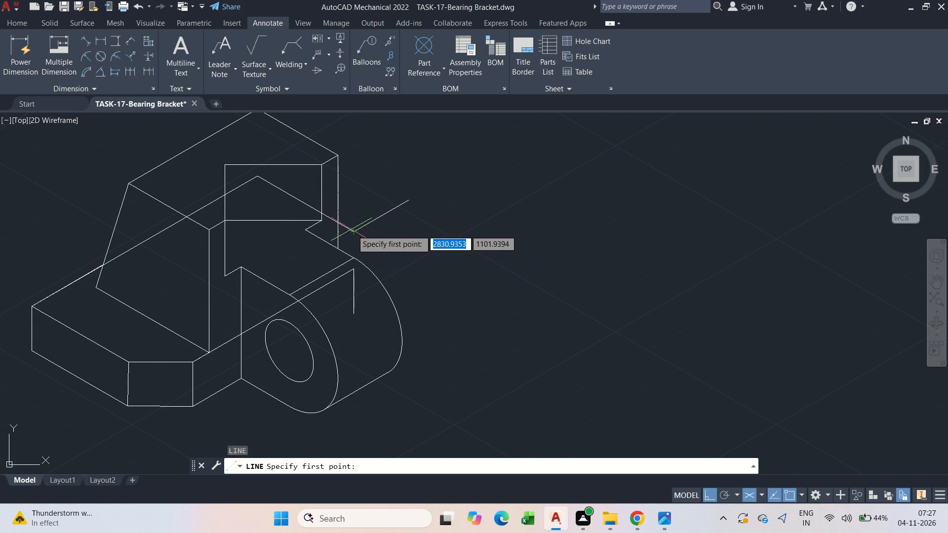
pyautogui.click(352, 230)
pyautogui.click(353, 266)
pyautogui.press('Escape')
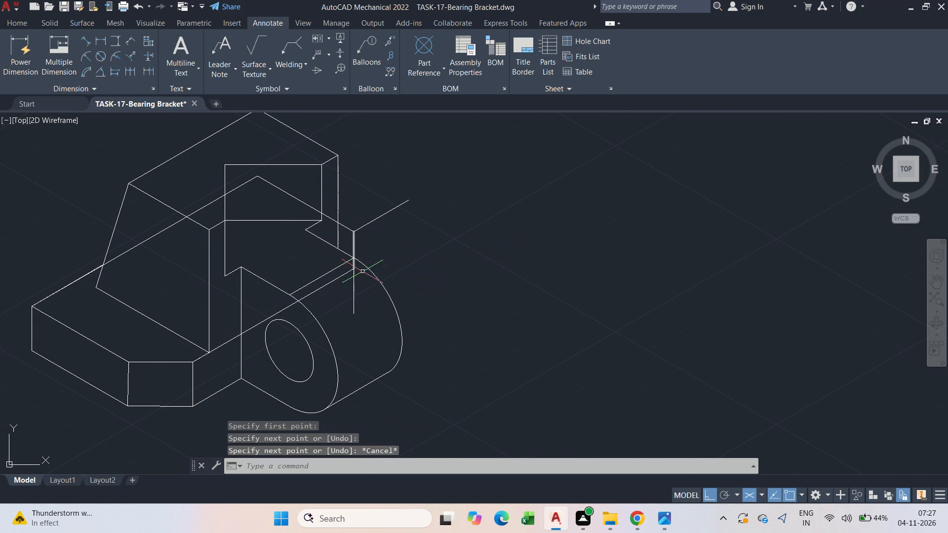
# Trim the vertical lines and the 50-unit line's end where they extend past the cylinder's top edge.
pyautogui.scroll(1, 369, 242)
pyautogui.press('t')
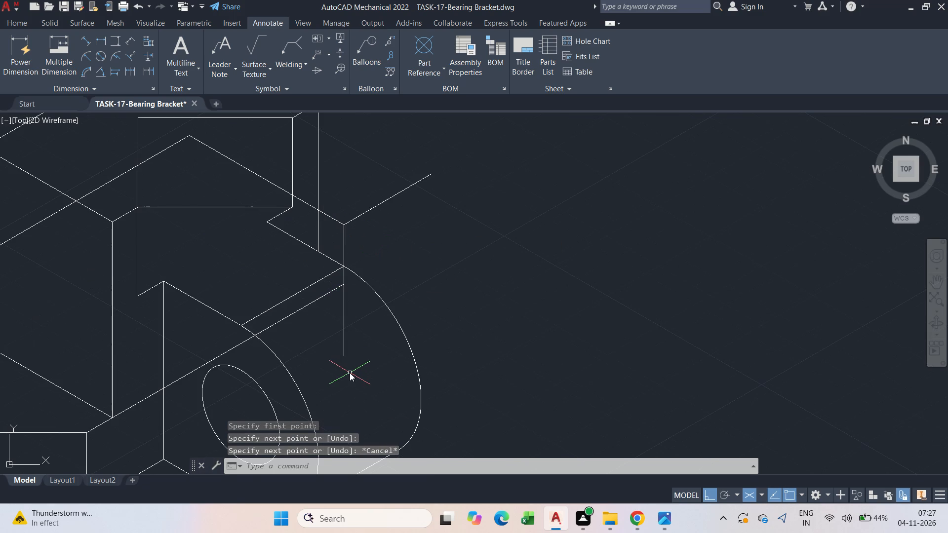
pyautogui.press('Escape')
pyautogui.press('Escape')
pyautogui.press('t')
pyautogui.write('r')
pyautogui.press('space')
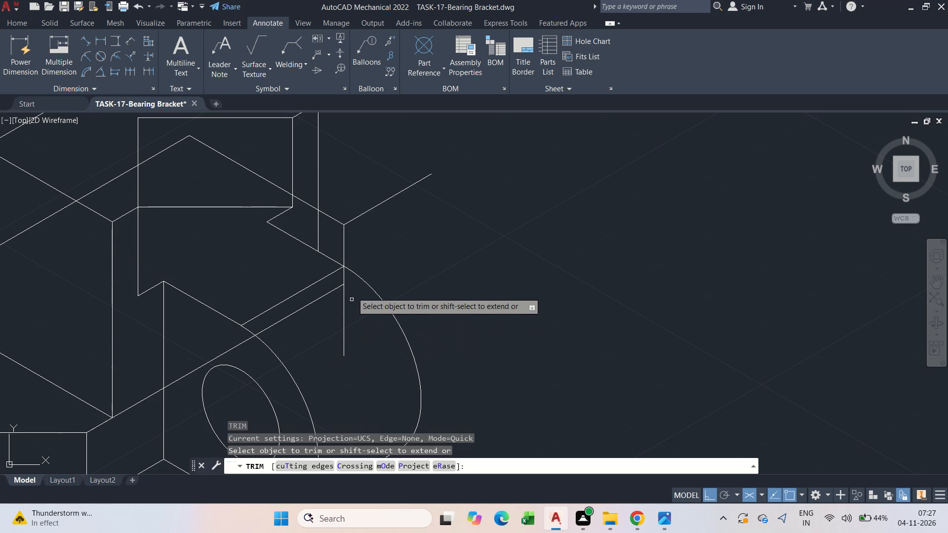
pyautogui.moveTo(350, 278); pyautogui.dragTo(347, 312)
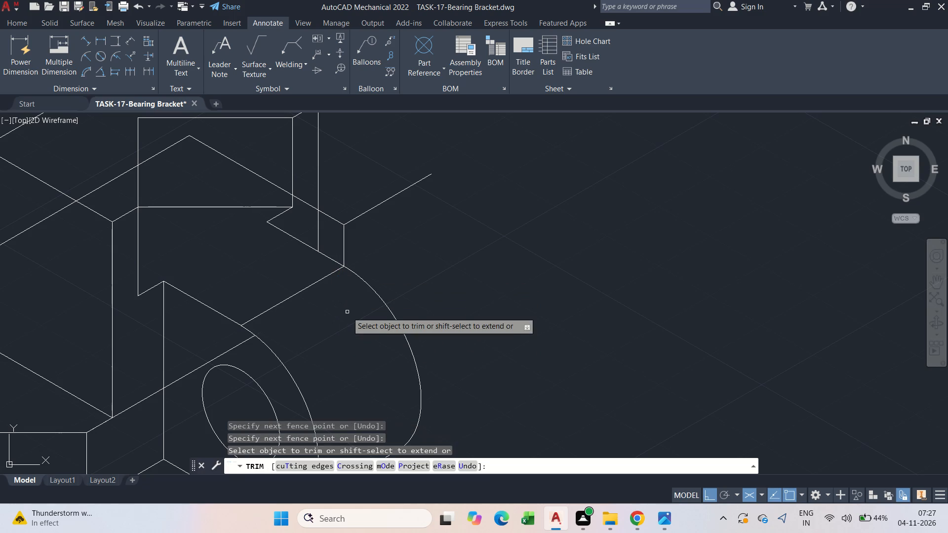
pyautogui.scroll(-2, 342, 314)
pyautogui.scroll(2, 290, 338)
pyautogui.press('Escape')
# Erase the remaining part of the 50-unit line crossing the cylinder's front face.
pyautogui.click(276, 331)
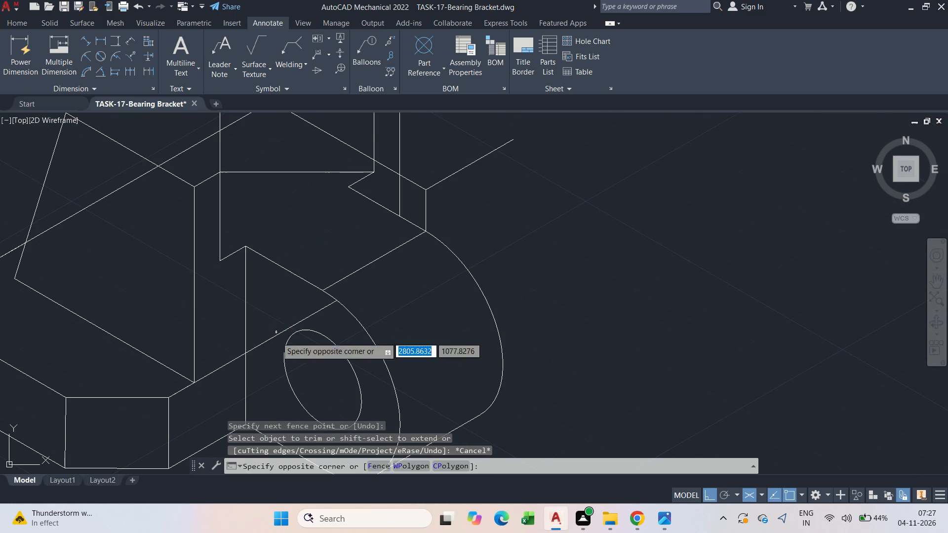
pyautogui.click(276, 339)
pyautogui.moveTo(276, 343); pyautogui.dragTo(270, 337)
pyautogui.click(269, 332)
pyautogui.press('Delete')
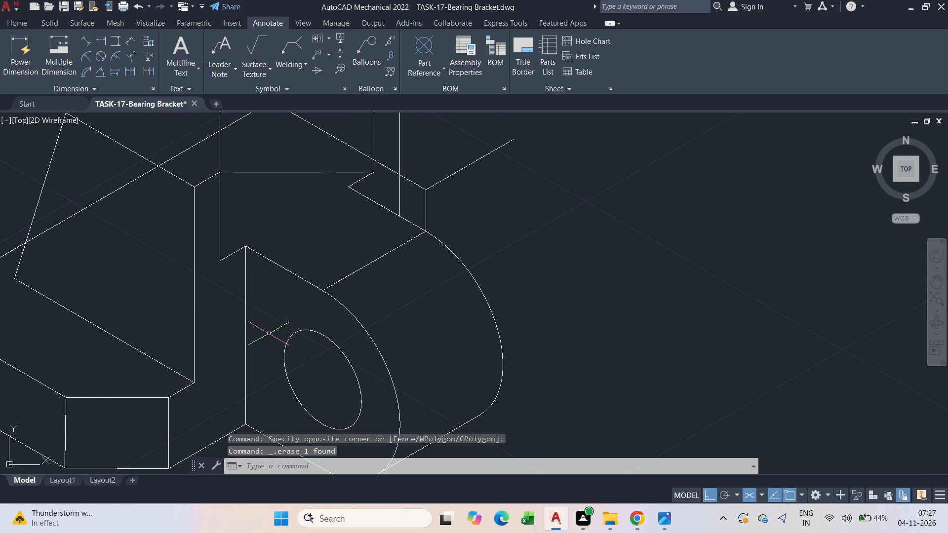
# Erase the 30° guide line extending outward from the base's back corner.
pyautogui.scroll(-2, 269, 333)
pyautogui.press('Escape')
pyautogui.scroll(3, 309, 294)
pyautogui.moveTo(395, 248); pyautogui.dragTo(395, 253, button='middle')
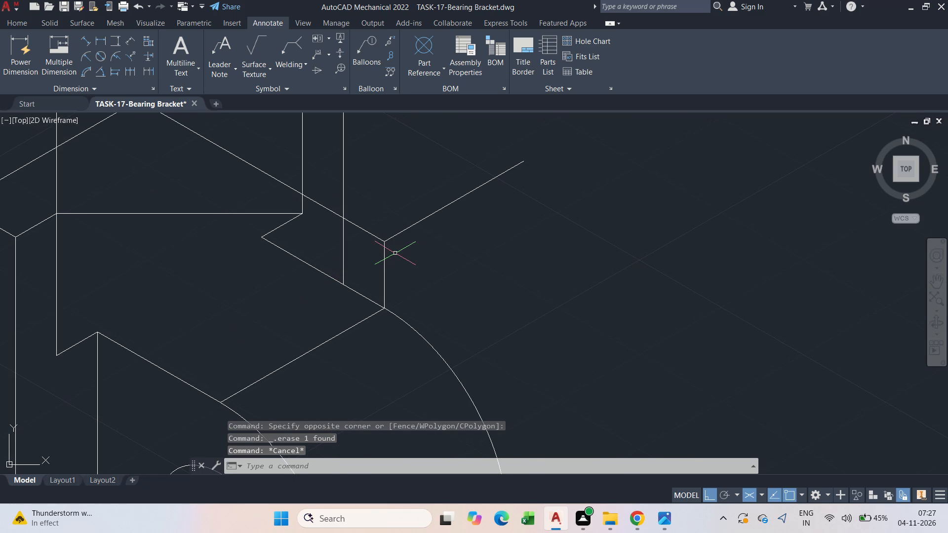
pyautogui.moveTo(488, 239); pyautogui.dragTo(461, 212)
pyautogui.click(449, 201)
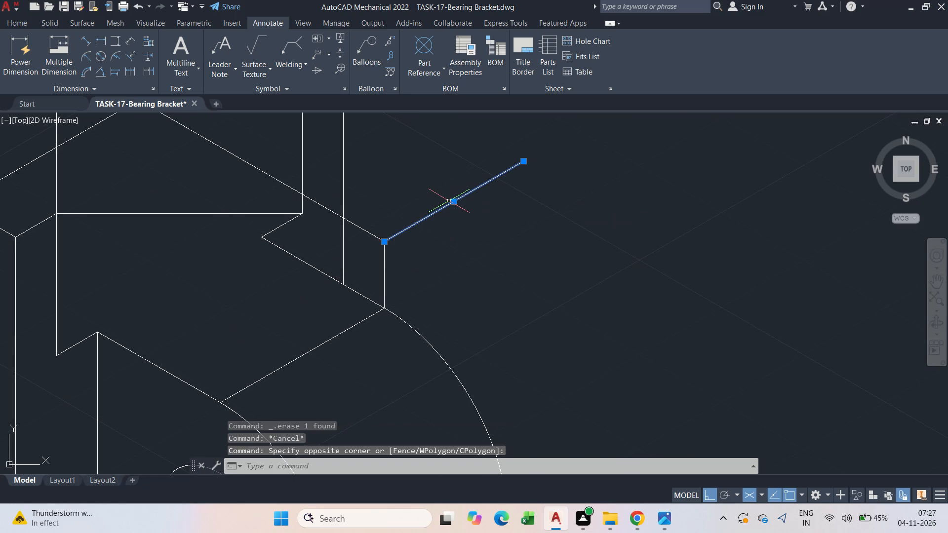
pyautogui.press('Delete')
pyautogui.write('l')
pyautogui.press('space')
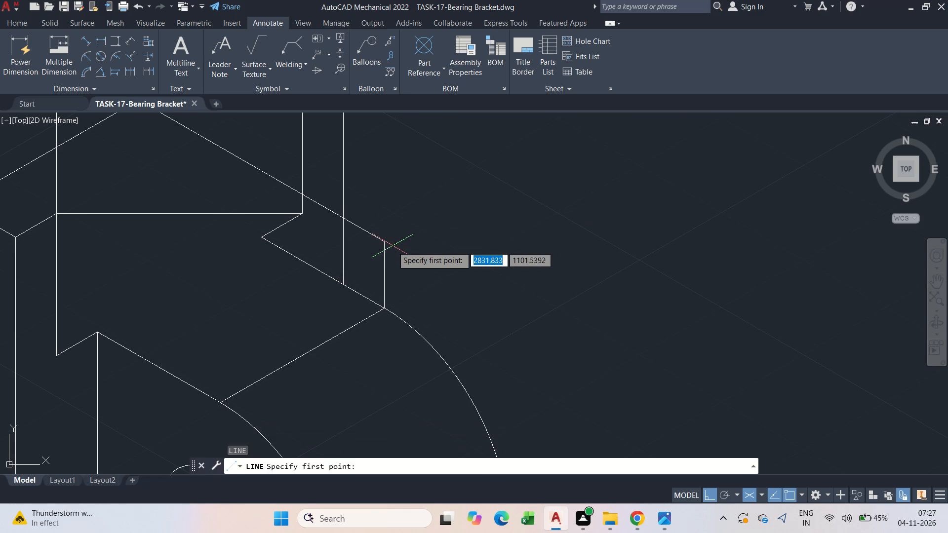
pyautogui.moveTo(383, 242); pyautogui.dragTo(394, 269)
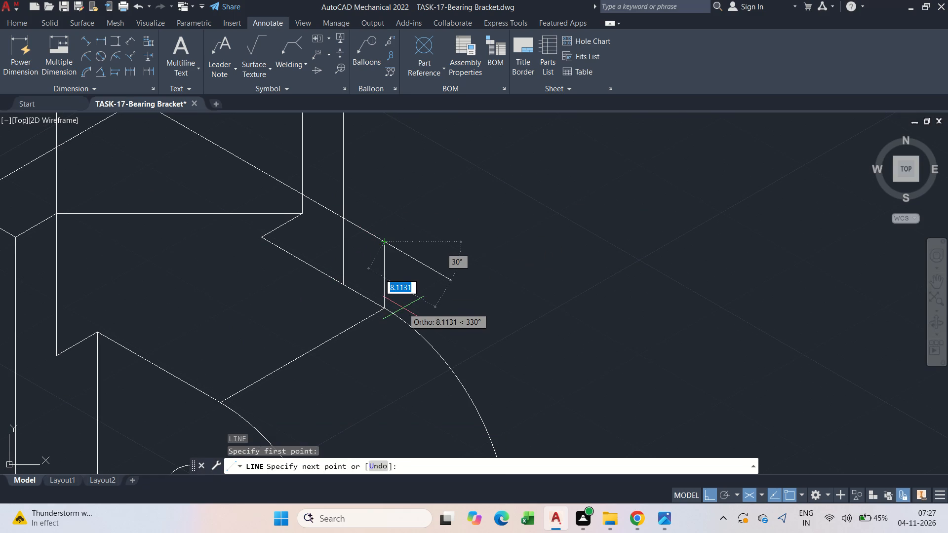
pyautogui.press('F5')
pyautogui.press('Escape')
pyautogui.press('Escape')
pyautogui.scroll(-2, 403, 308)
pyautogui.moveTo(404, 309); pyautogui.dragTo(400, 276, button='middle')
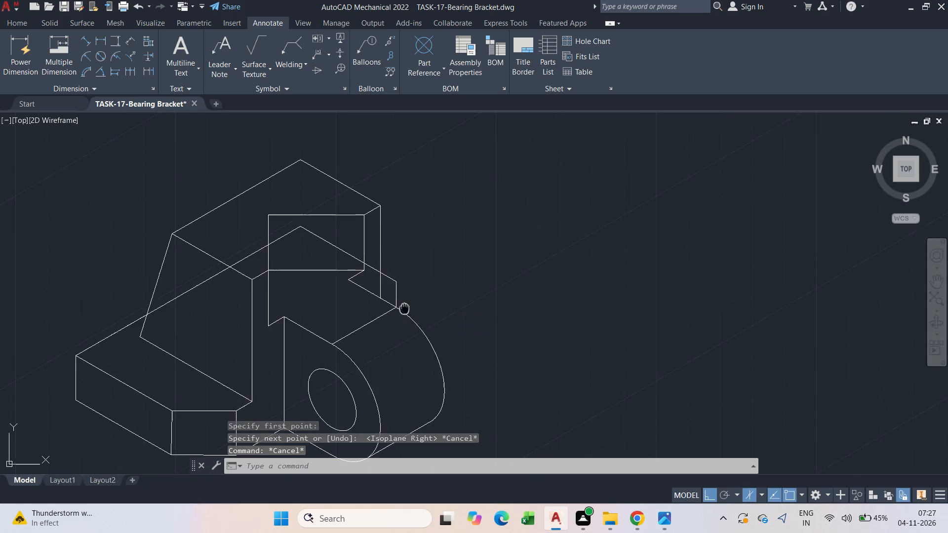
# Trim away the part of the base's top back-left edge that passes behind the upright's sloping side face.
pyautogui.moveTo(400, 276); pyautogui.dragTo(399, 245, button='middle')
pyautogui.press('Escape')
pyautogui.press('Escape')
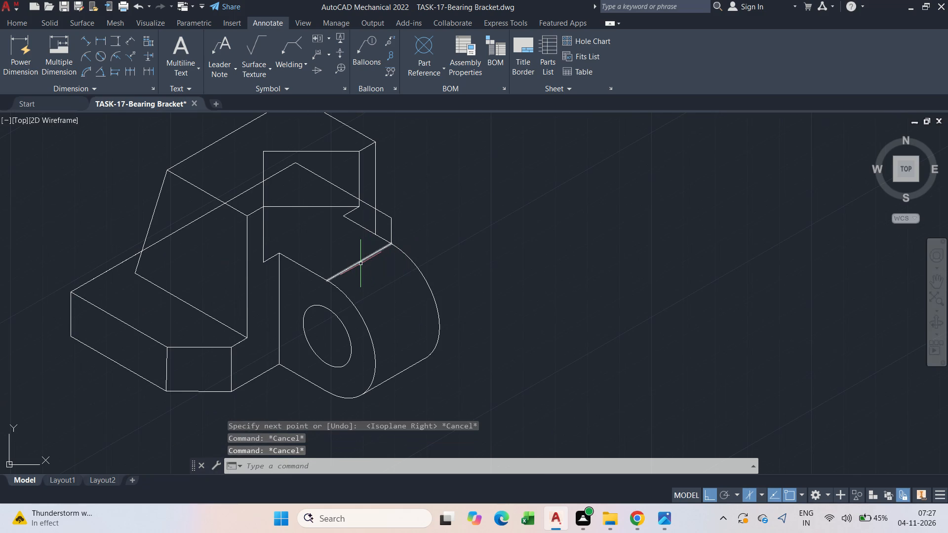
pyautogui.scroll(2, 368, 202)
pyautogui.moveTo(368, 201); pyautogui.dragTo(372, 212, button='middle')
pyautogui.scroll(-1, 372, 212)
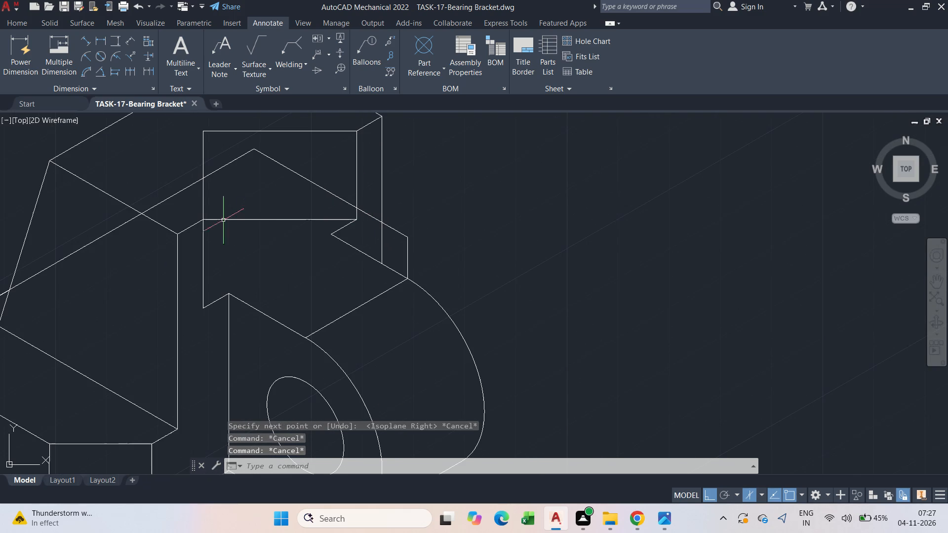
pyautogui.moveTo(253, 238); pyautogui.dragTo(277, 276, button='middle')
pyautogui.write('trr')
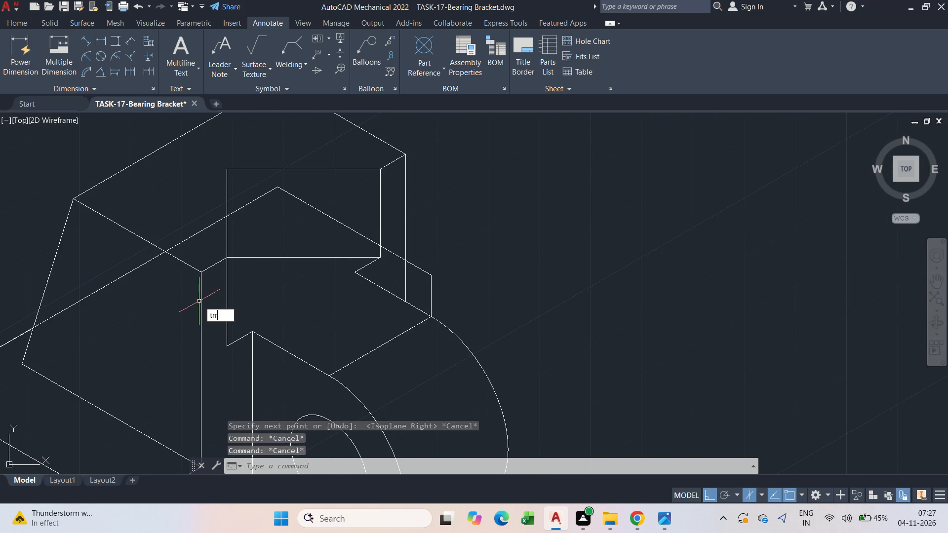
pyautogui.press('space')
pyautogui.press('Escape')
pyautogui.press('t')
pyautogui.write('r')
pyautogui.press('space')
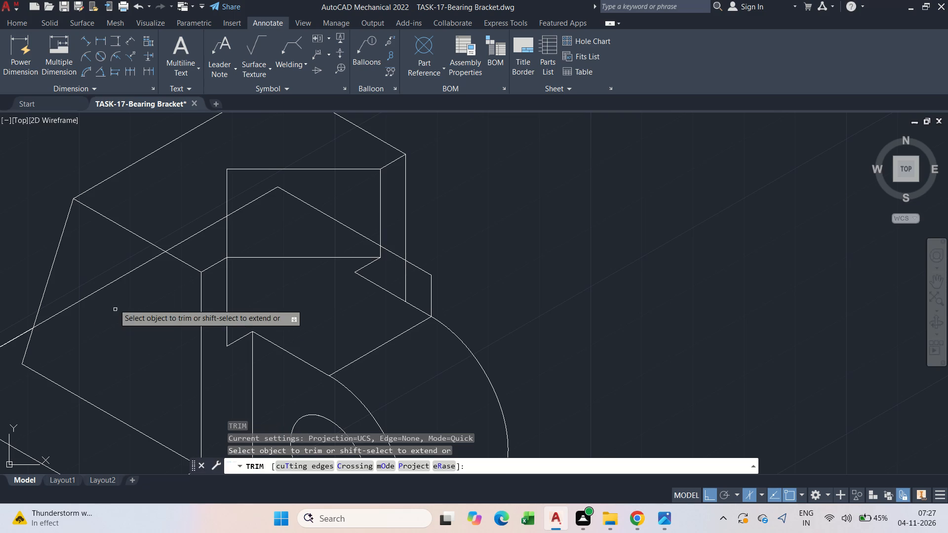
pyautogui.click(110, 285)
pyautogui.press('Escape')
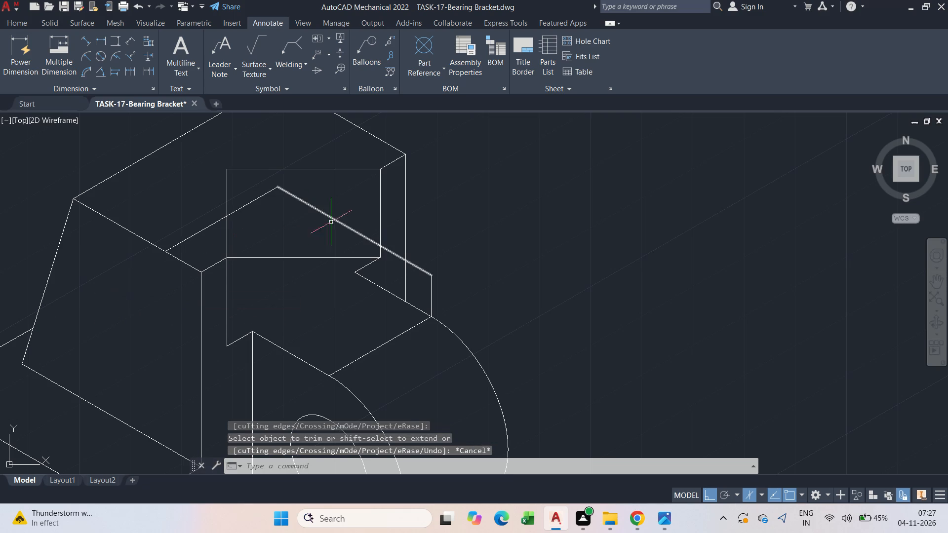
# Trim the base's top back-right edge between the rectangular recess's right side and the upright's outer vertical edge.
pyautogui.press('t')
pyautogui.press('r')
pyautogui.press('space')
pyautogui.click(391, 250)
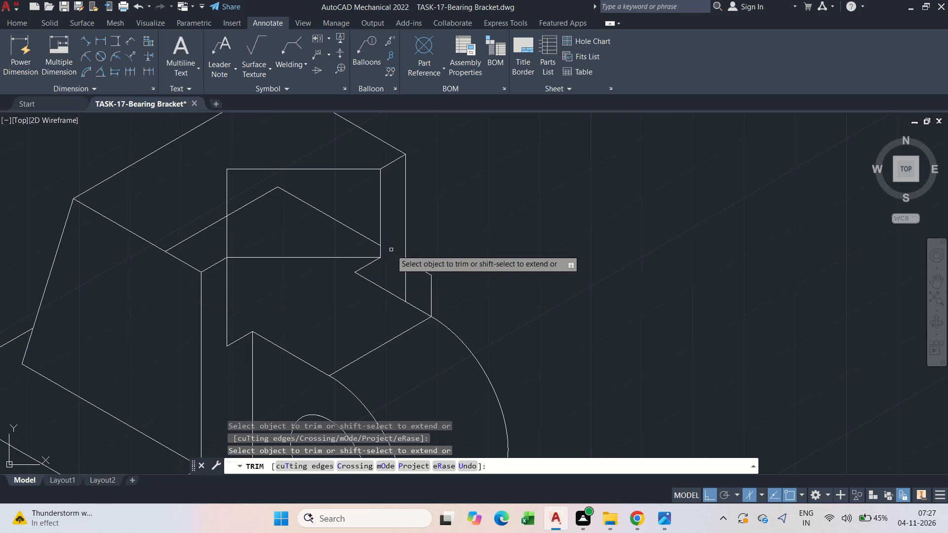
pyautogui.press('Escape')
# Erase the two remaining hidden back-edge segments that meet at a peak inside the upright.
pyautogui.moveTo(302, 221); pyautogui.dragTo(293, 212)
pyautogui.click(263, 185)
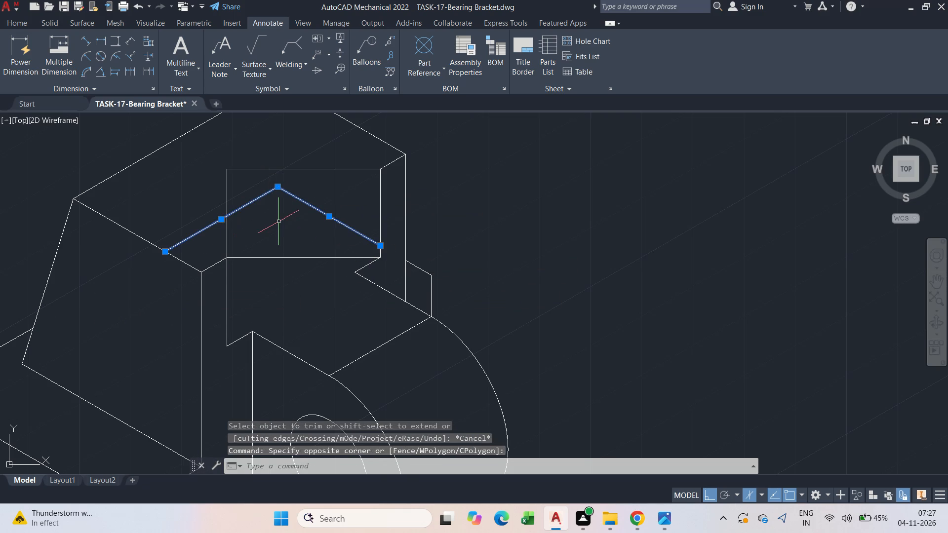
pyautogui.press('Delete')
pyautogui.scroll(-2, 292, 236)
pyautogui.press('Escape')
# Save the bearing bracket drawing.
pyautogui.hotkey('ctrl', 's')
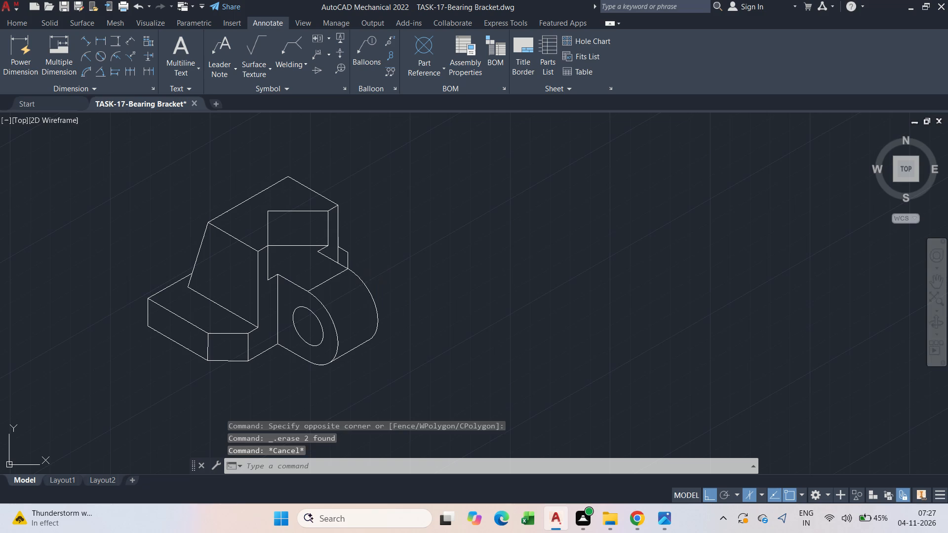
pyautogui.scroll(2, 316, 256)
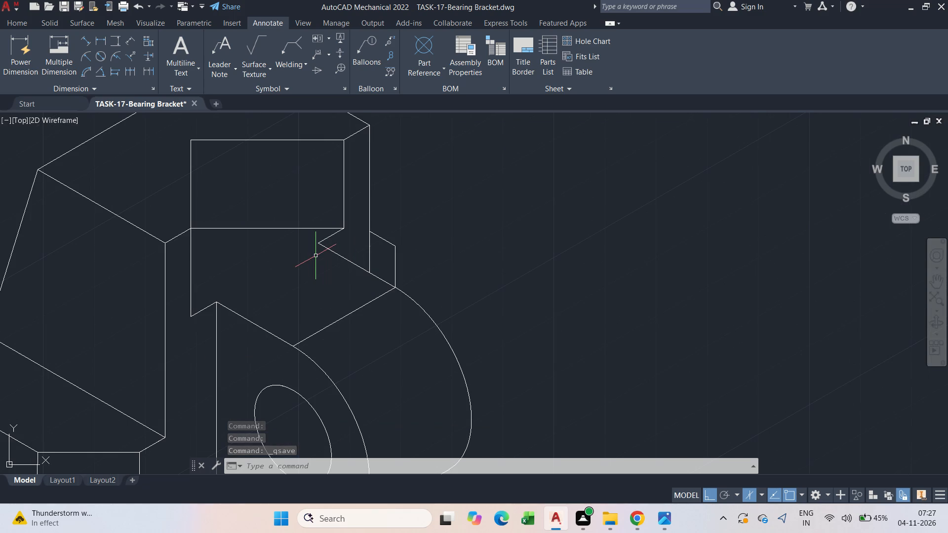
pyautogui.scroll(-2, 316, 256)
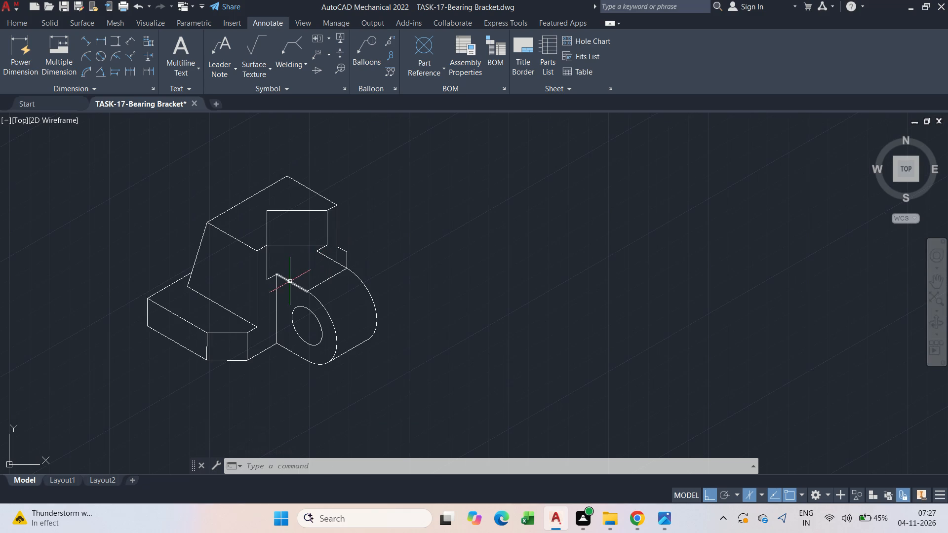
pyautogui.scroll(1, 290, 281)
pyautogui.scroll(-1, 290, 281)
pyautogui.moveTo(290, 282); pyautogui.dragTo(329, 295, button='middle')
pyautogui.press('Escape')
pyautogui.hotkey('ctrl', 's')
pyautogui.hotkey('ctrl', 's')
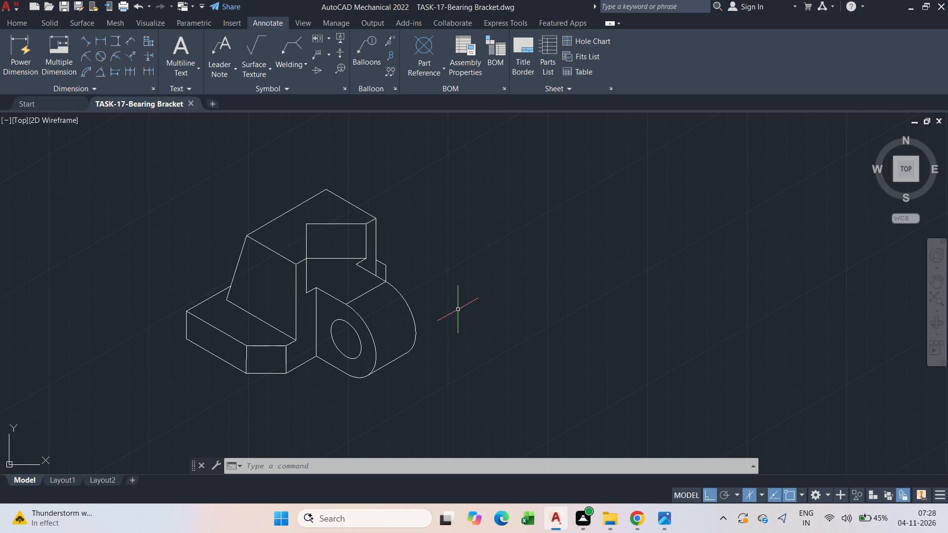
# Move the UCS origin to the midpoint of the upright's bottom edge on the base's top face.
pyautogui.press('Escape')
pyautogui.moveTo(230, 263); pyautogui.dragTo(298, 277, button='middle')
pyautogui.press('Escape')
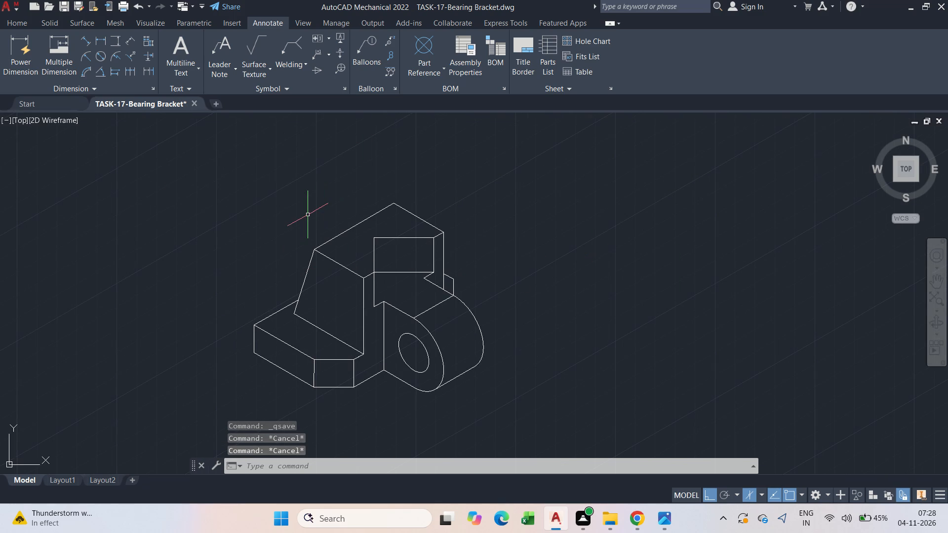
pyautogui.press('Escape')
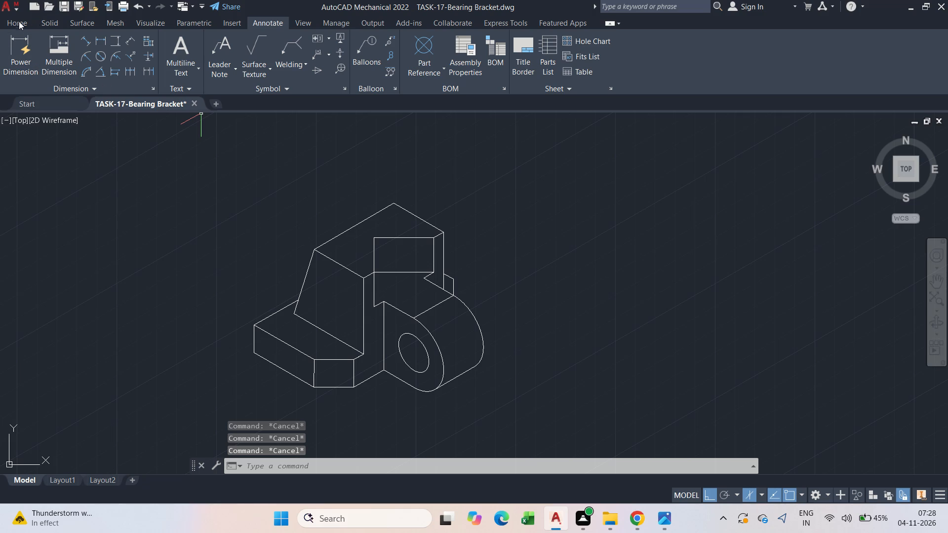
pyautogui.click(18, 22)
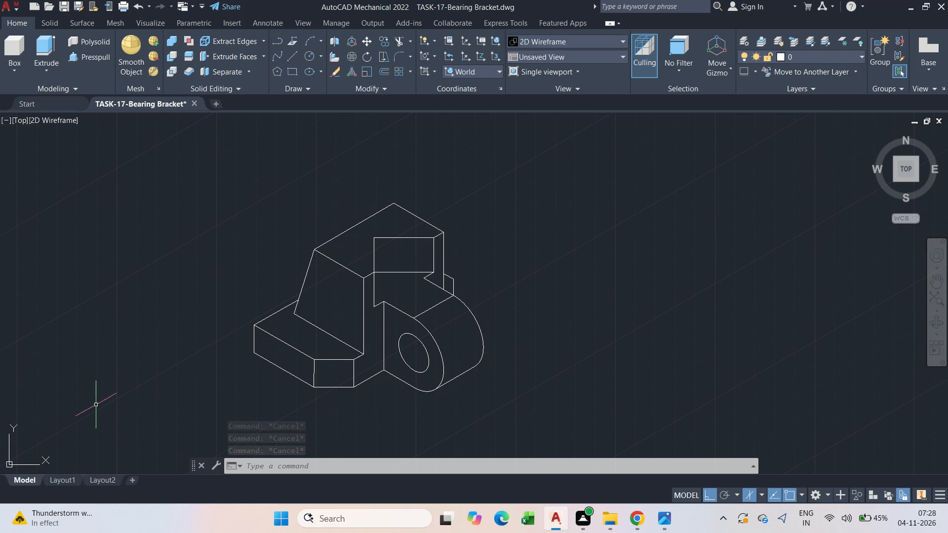
pyautogui.moveTo(10, 465); pyautogui.dragTo(333, 302)
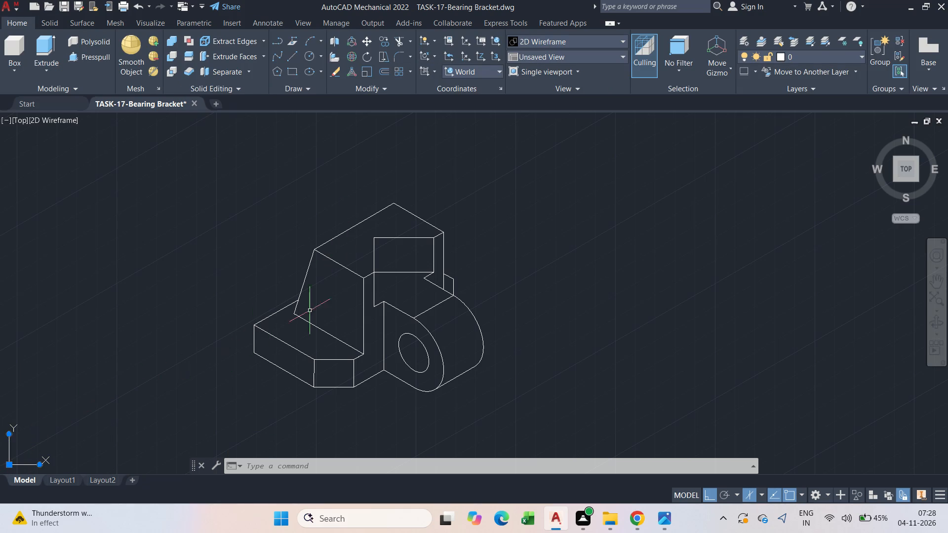
pyautogui.moveTo(333, 302); pyautogui.dragTo(336, 303)
pyautogui.moveTo(9, 462); pyautogui.dragTo(335, 326)
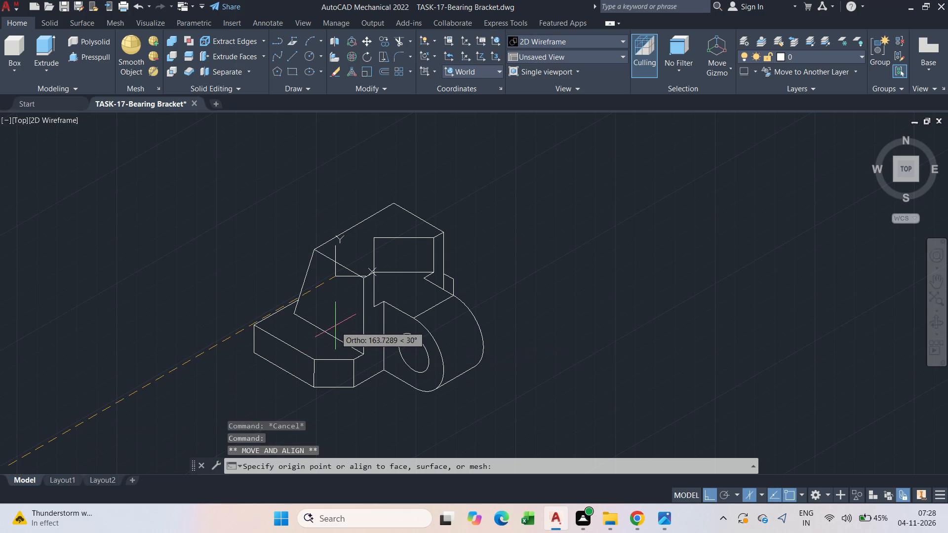
pyautogui.moveTo(335, 326); pyautogui.dragTo(329, 331)
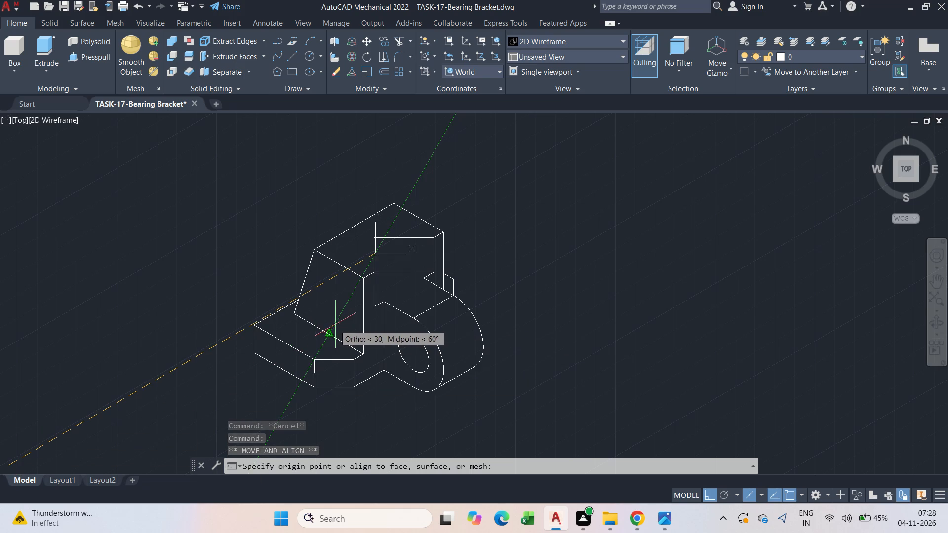
pyautogui.click(327, 329)
pyautogui.scroll(3, 356, 340)
pyautogui.press('Escape')
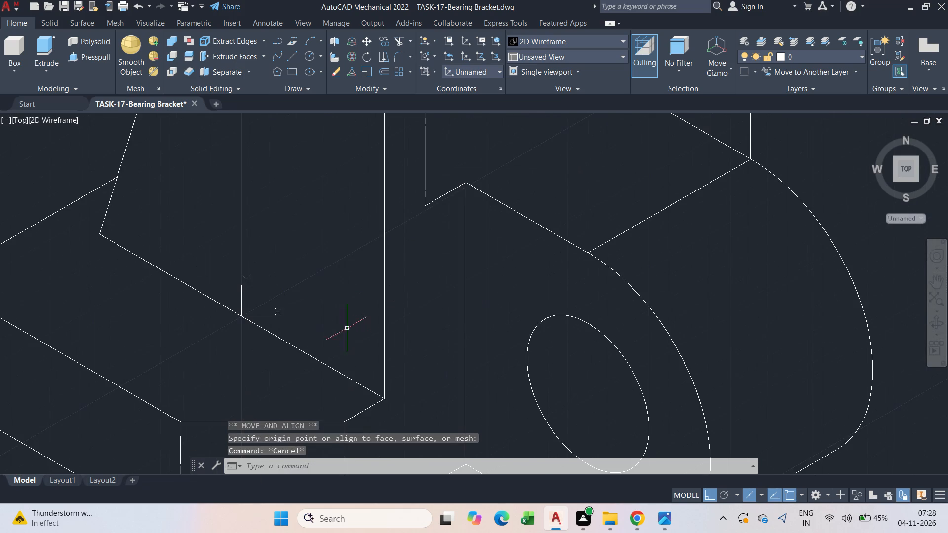
# Reorient the UCS so its X axis points vertically upward at 90°.
pyautogui.scroll(-1, 328, 309)
pyautogui.middleClick(349, 284)
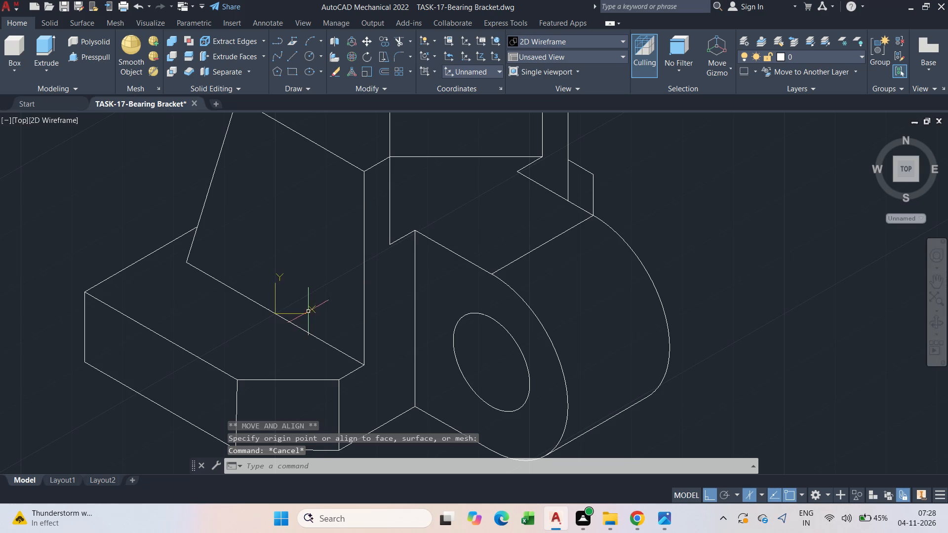
pyautogui.moveTo(311, 310); pyautogui.dragTo(291, 345)
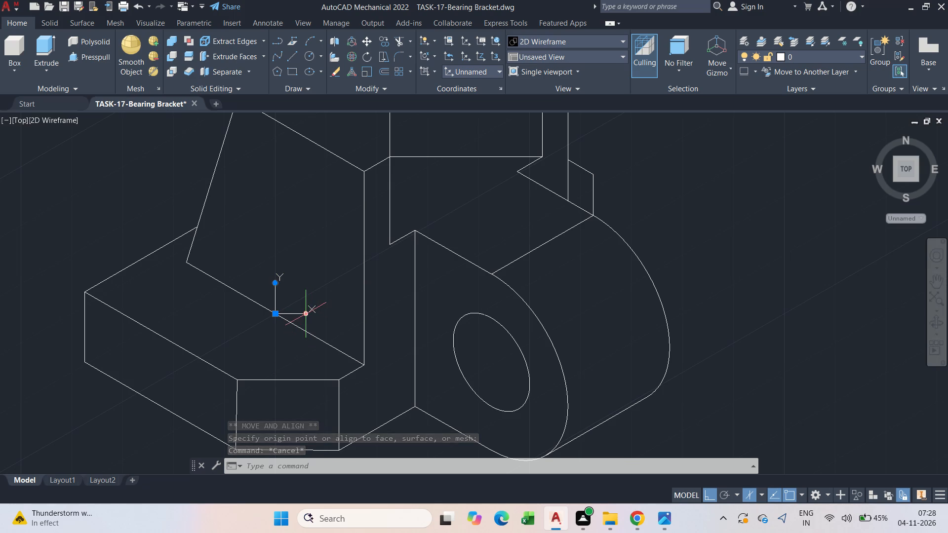
pyautogui.moveTo(305, 312); pyautogui.dragTo(270, 308)
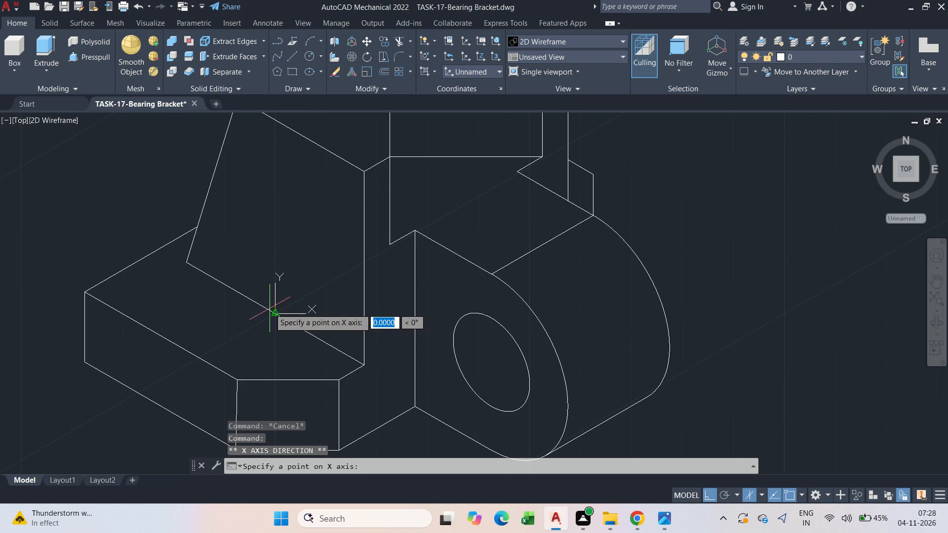
pyautogui.moveTo(270, 308); pyautogui.dragTo(218, 278)
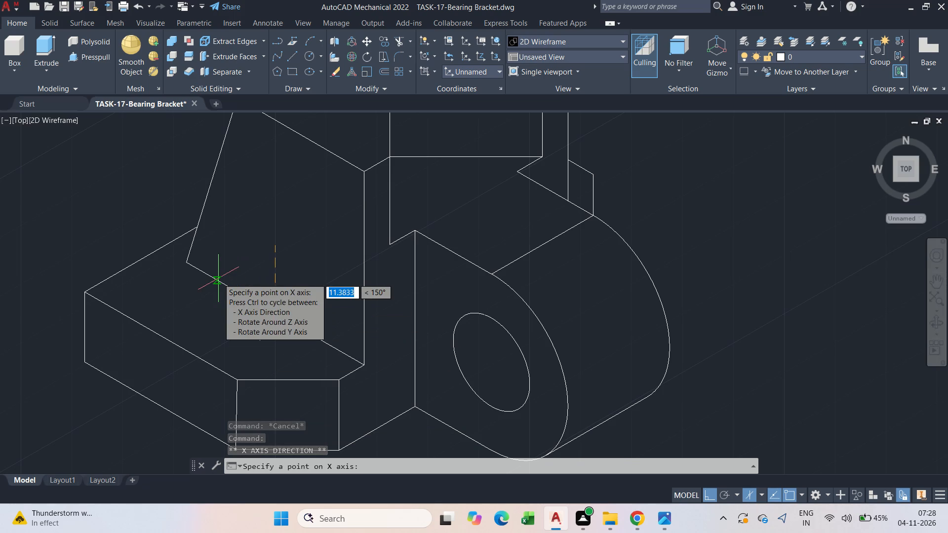
pyautogui.moveTo(218, 278); pyautogui.dragTo(287, 298)
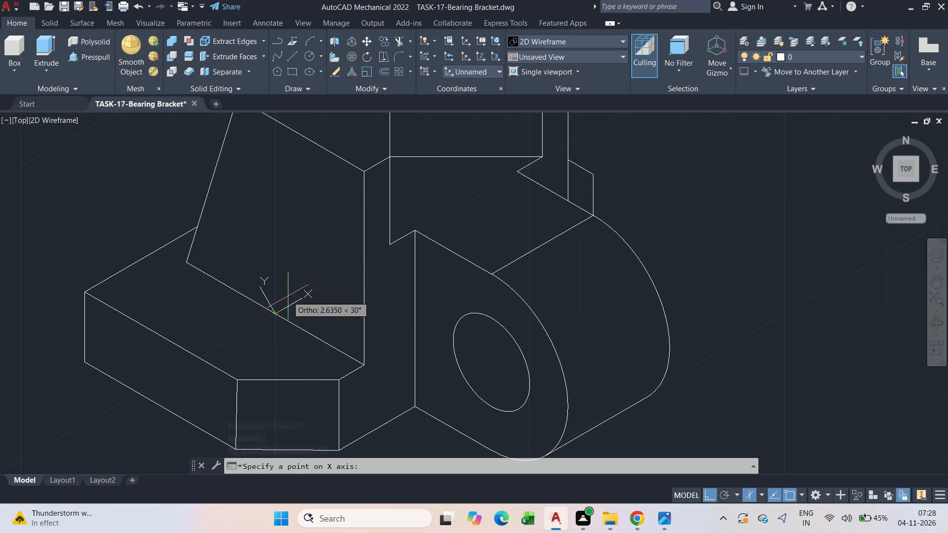
pyautogui.moveTo(287, 298); pyautogui.dragTo(252, 299)
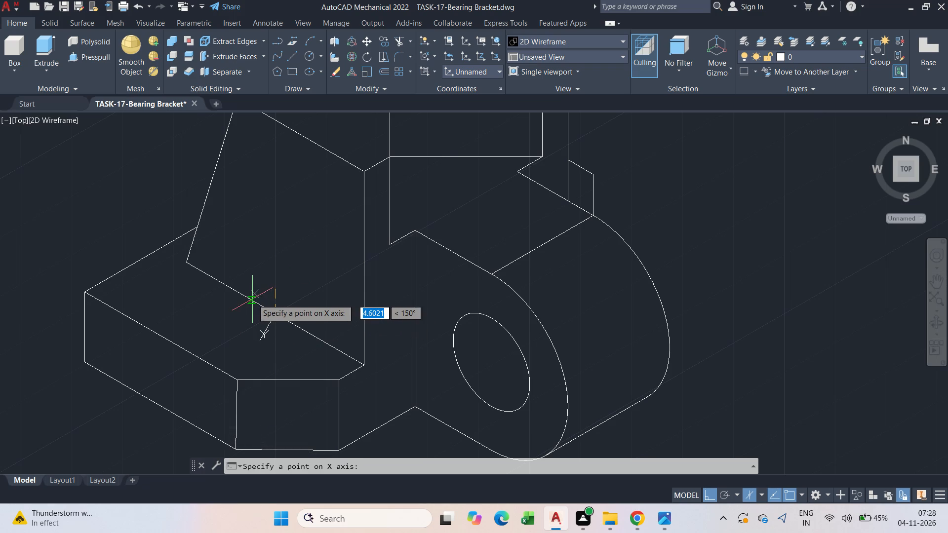
pyautogui.moveTo(252, 299); pyautogui.dragTo(258, 286)
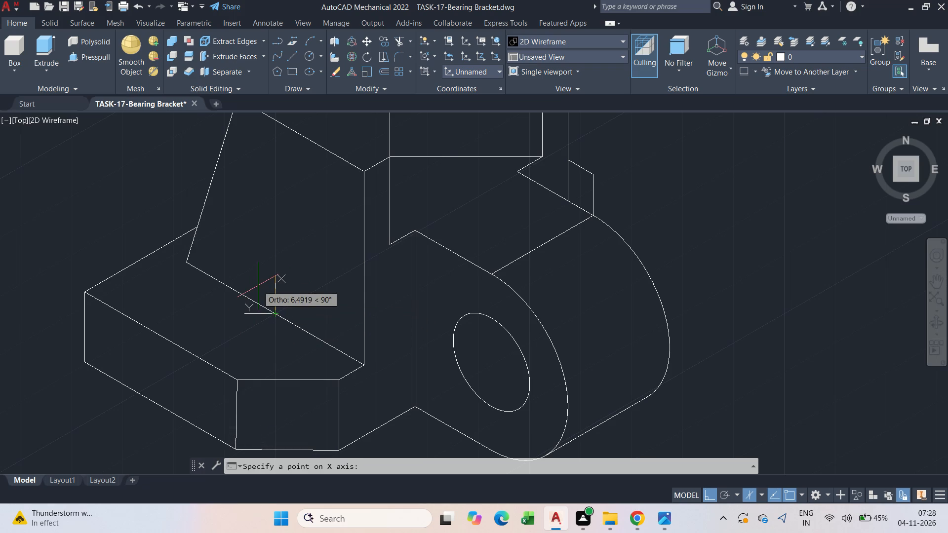
pyautogui.moveTo(258, 286); pyautogui.dragTo(258, 287)
pyautogui.click(258, 287)
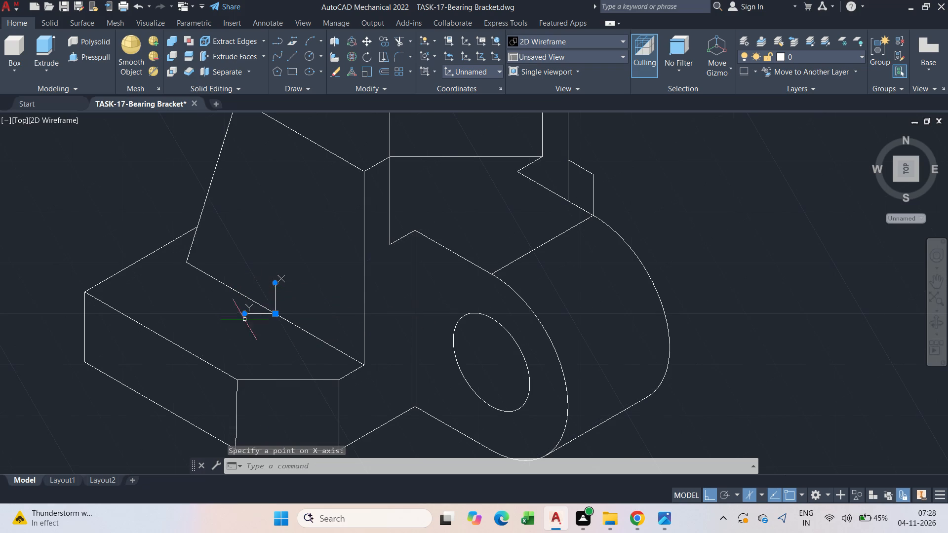
pyautogui.press('Escape')
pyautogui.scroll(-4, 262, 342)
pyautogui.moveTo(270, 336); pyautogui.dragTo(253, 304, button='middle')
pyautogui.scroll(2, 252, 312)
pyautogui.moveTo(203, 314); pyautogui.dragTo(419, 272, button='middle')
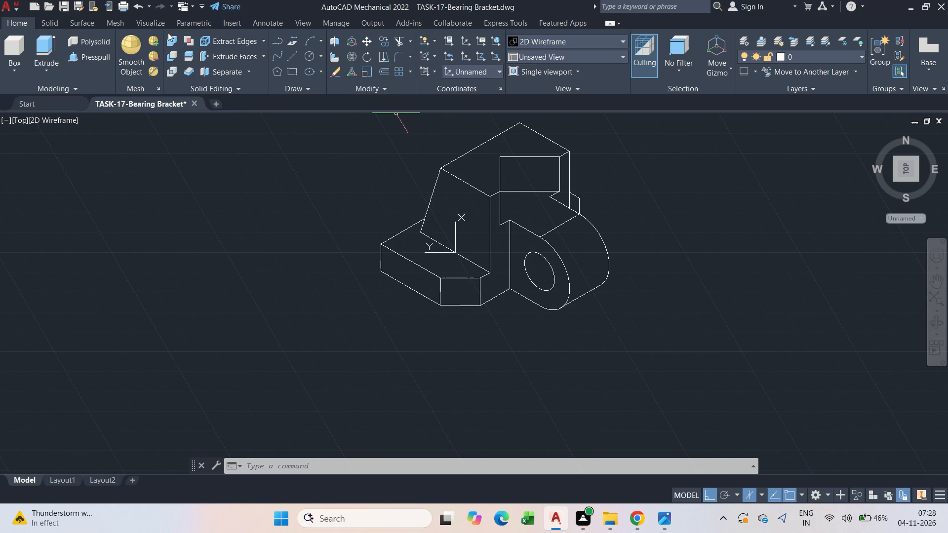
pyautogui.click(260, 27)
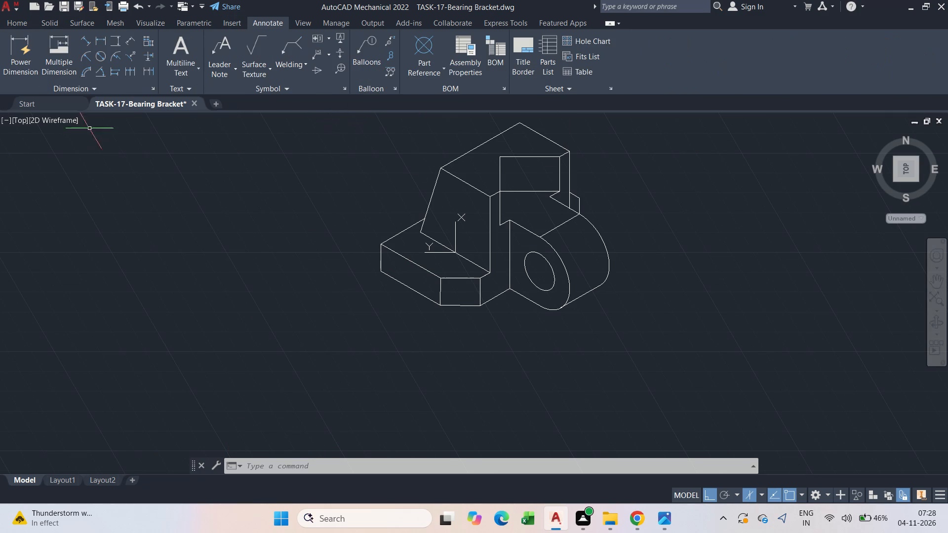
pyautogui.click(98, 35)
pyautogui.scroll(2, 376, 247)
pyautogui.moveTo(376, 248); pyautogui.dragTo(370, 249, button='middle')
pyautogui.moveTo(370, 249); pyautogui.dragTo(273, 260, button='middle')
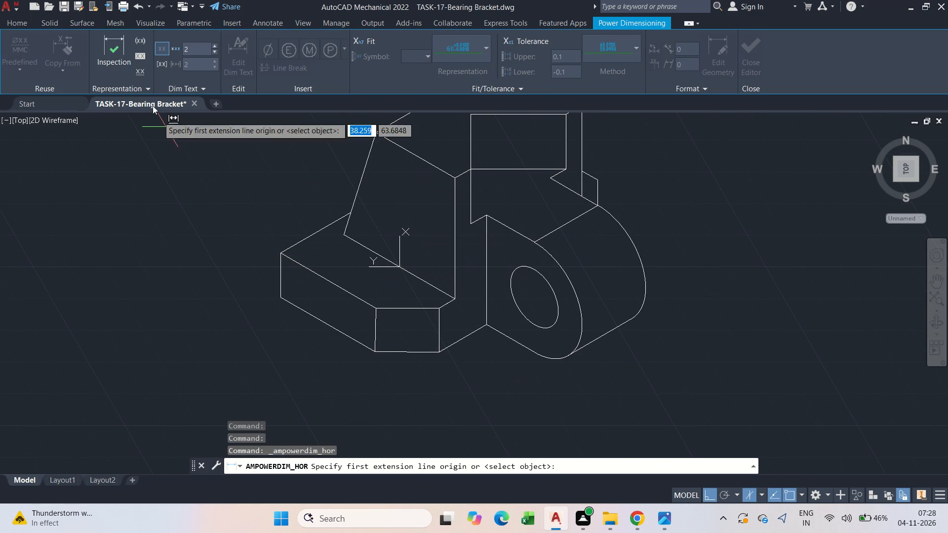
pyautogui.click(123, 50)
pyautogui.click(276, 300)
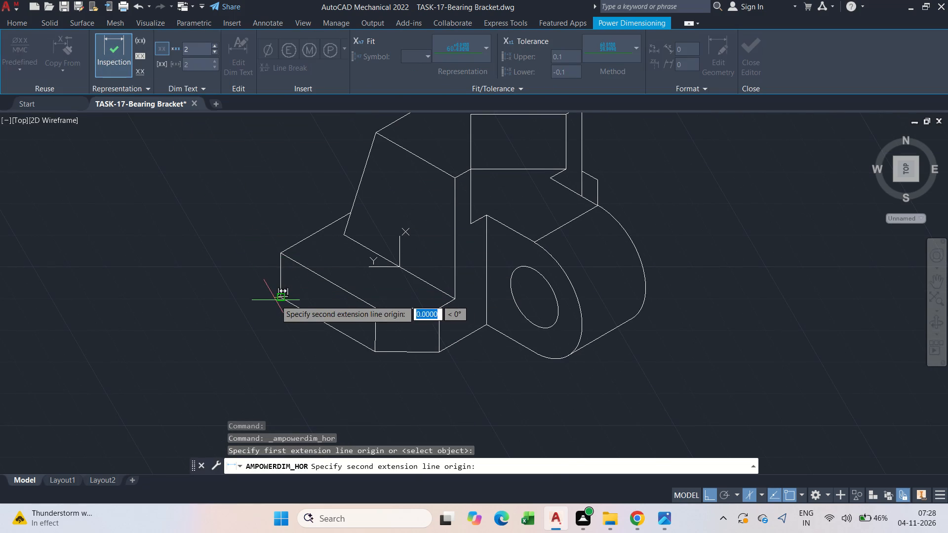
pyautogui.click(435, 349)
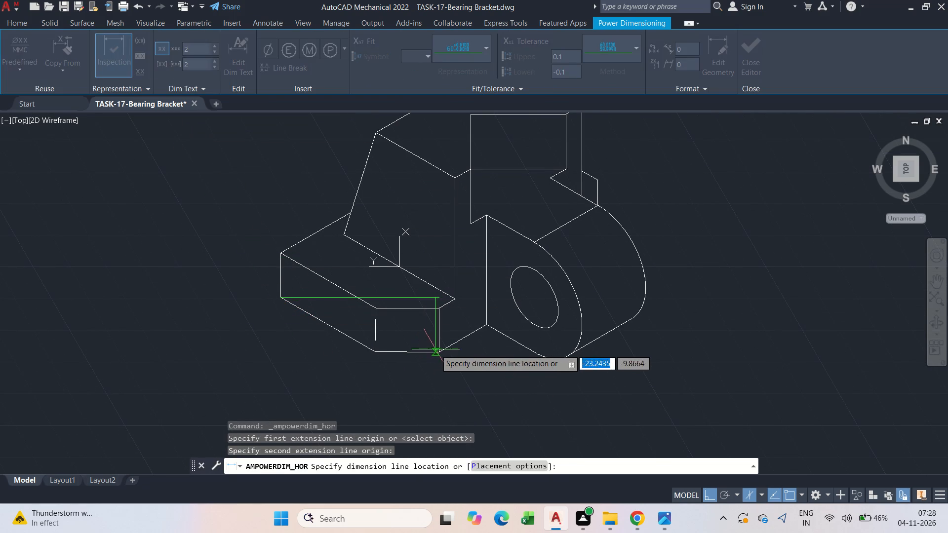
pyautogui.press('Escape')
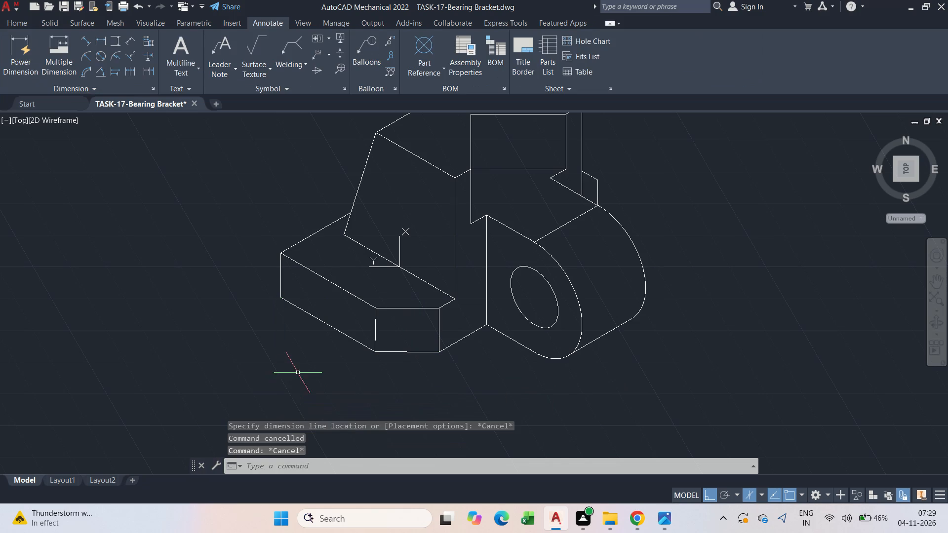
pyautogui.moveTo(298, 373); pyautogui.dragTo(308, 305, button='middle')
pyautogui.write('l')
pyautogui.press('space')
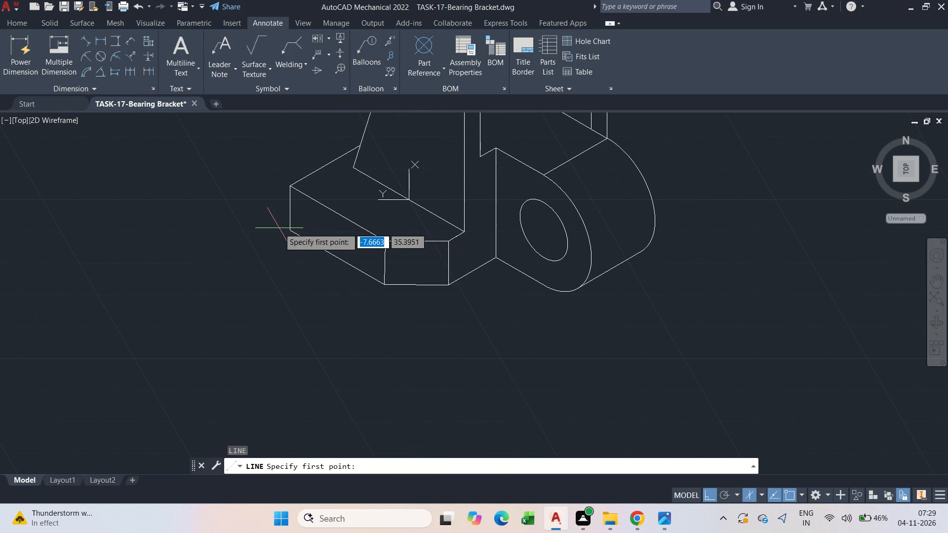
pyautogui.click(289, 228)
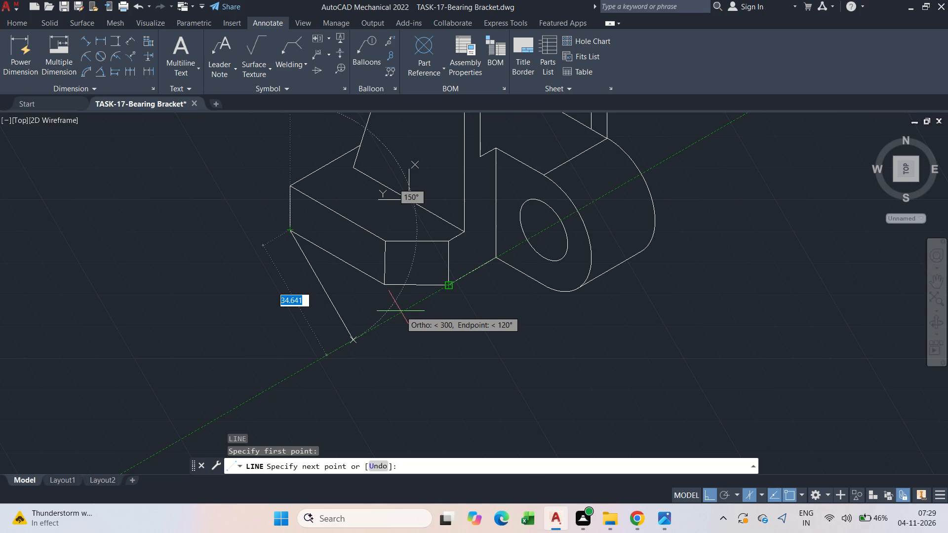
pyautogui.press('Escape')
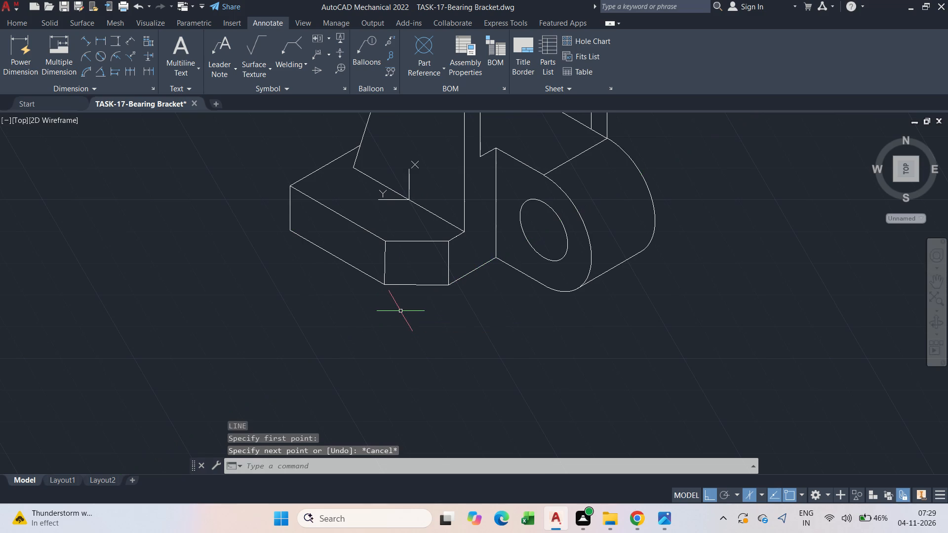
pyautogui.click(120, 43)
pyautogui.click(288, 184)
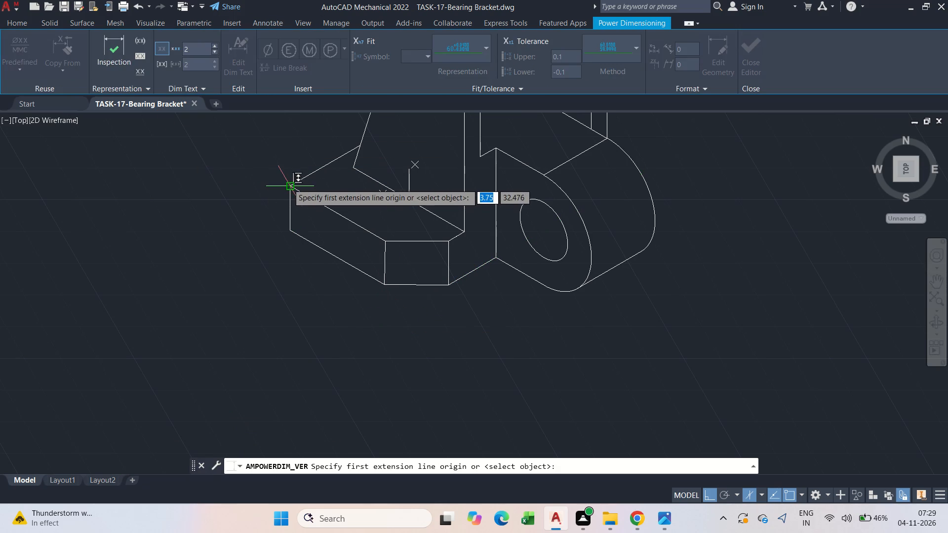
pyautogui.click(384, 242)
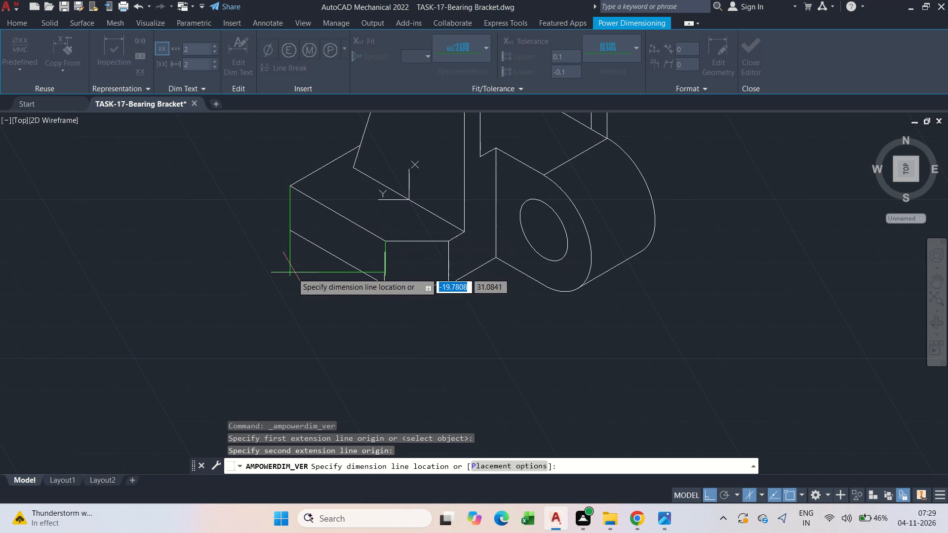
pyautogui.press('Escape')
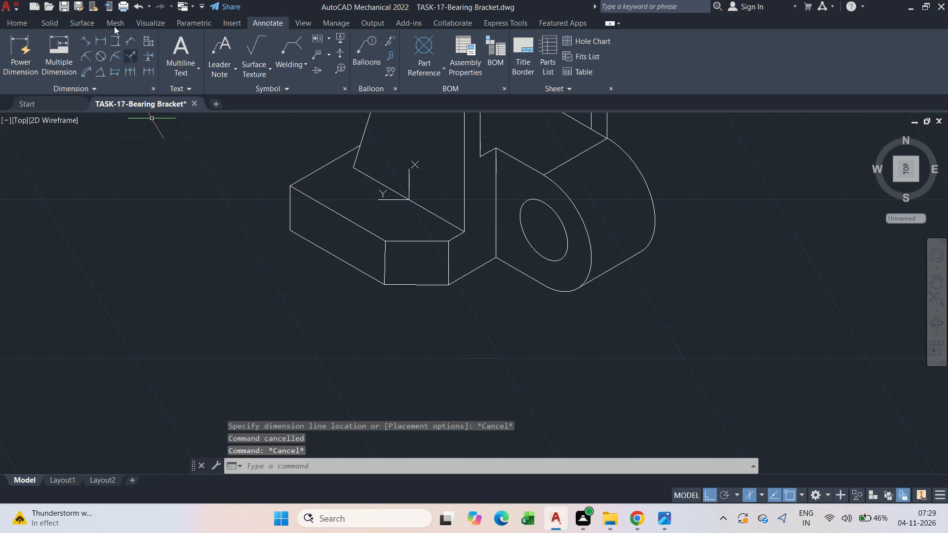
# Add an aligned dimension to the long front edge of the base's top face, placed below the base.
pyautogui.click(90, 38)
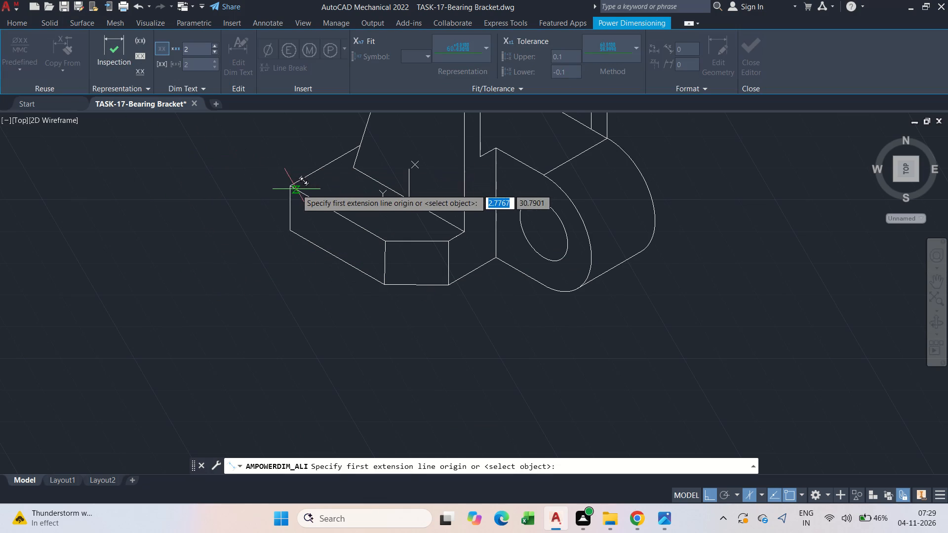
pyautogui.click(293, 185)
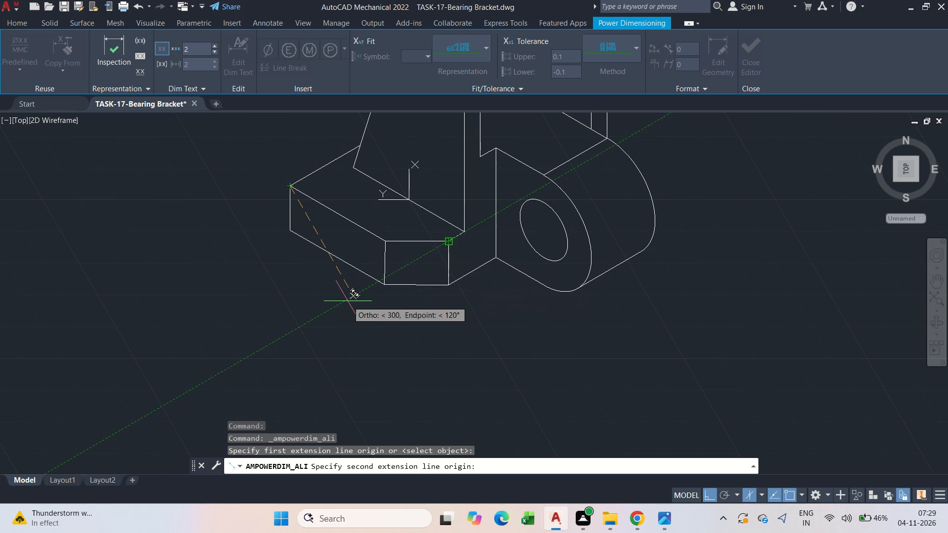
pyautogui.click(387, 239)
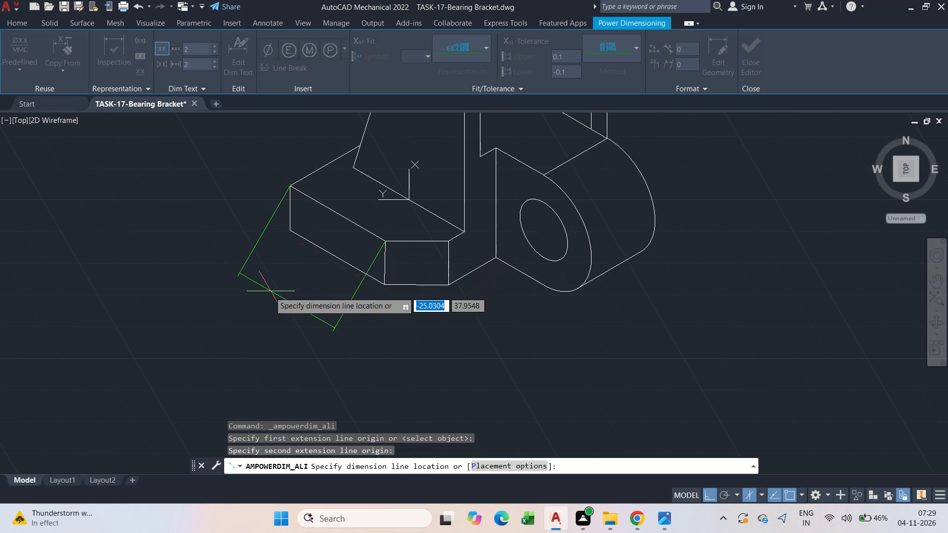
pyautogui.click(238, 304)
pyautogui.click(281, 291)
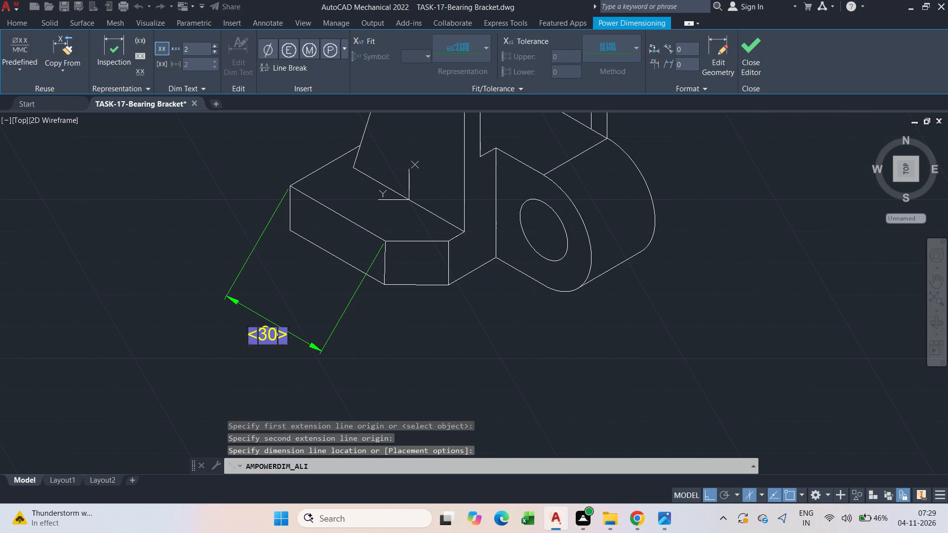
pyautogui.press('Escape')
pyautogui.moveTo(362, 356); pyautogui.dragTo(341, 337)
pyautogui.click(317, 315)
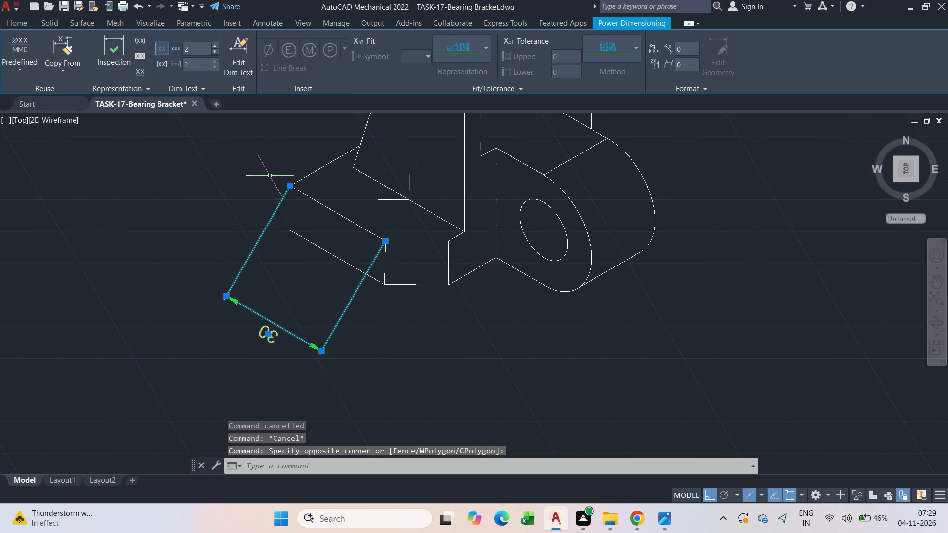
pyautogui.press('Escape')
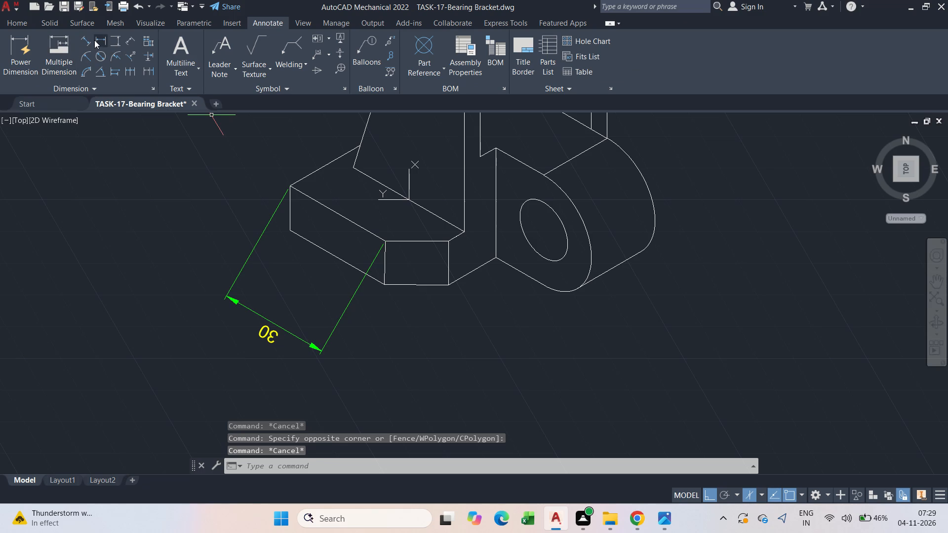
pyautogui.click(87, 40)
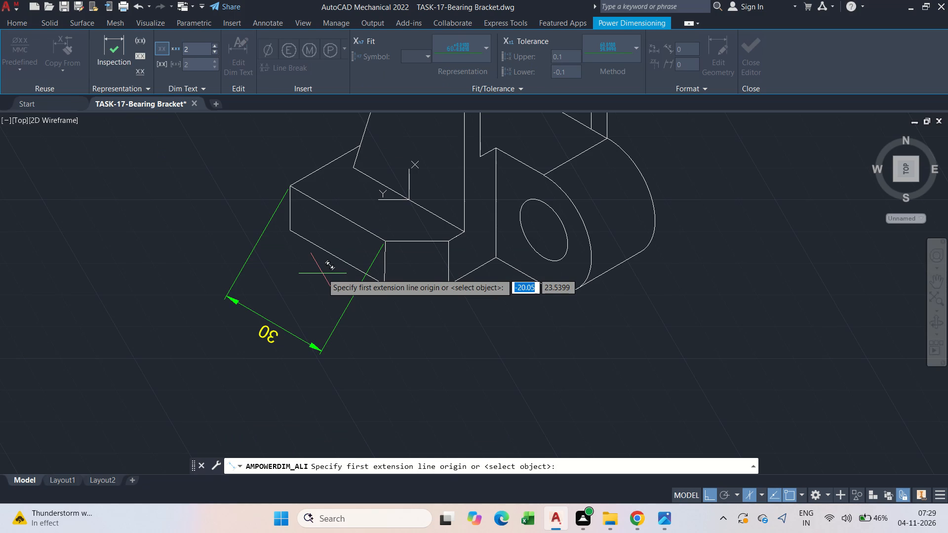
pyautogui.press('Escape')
# Reorient the UCS so its Y axis points horizontally right and its X axis points straight down.
pyautogui.click(381, 194)
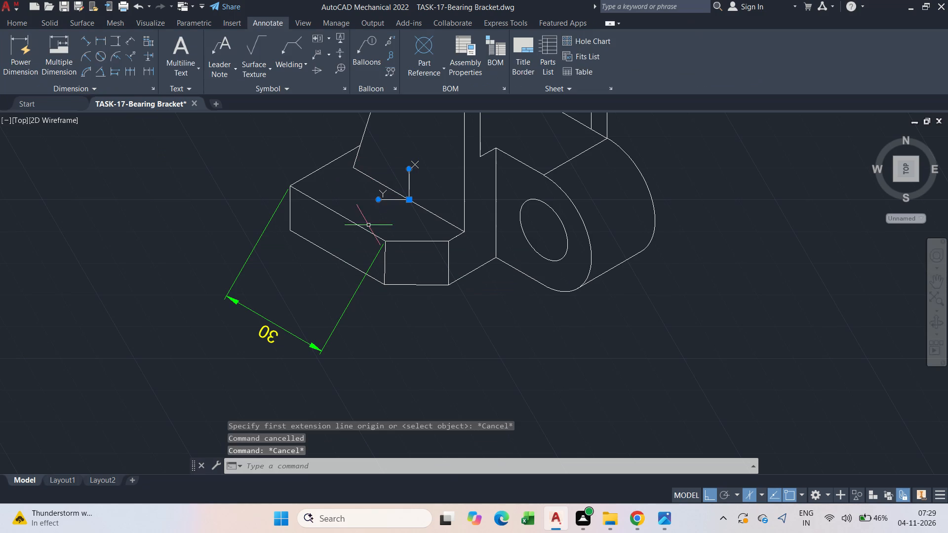
pyautogui.moveTo(378, 199); pyautogui.dragTo(444, 219)
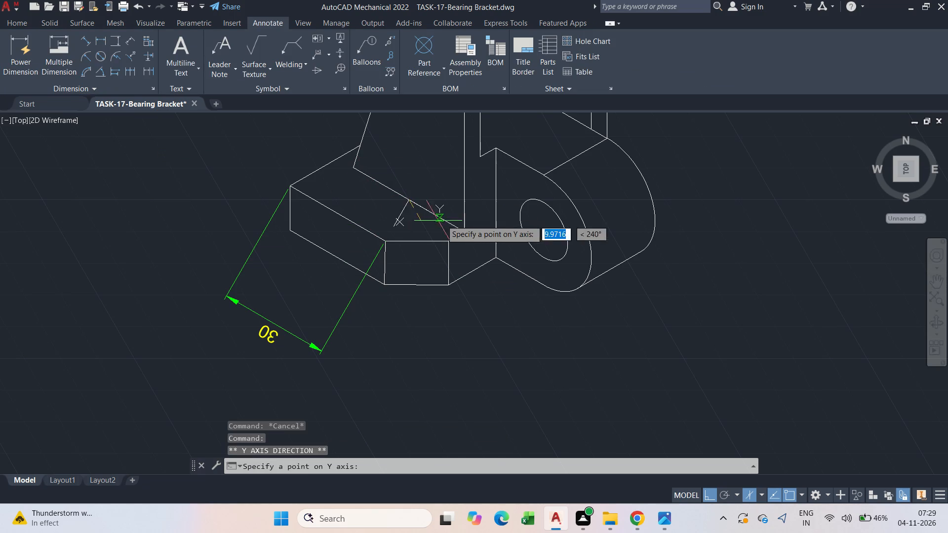
pyautogui.moveTo(444, 219); pyautogui.dragTo(457, 179)
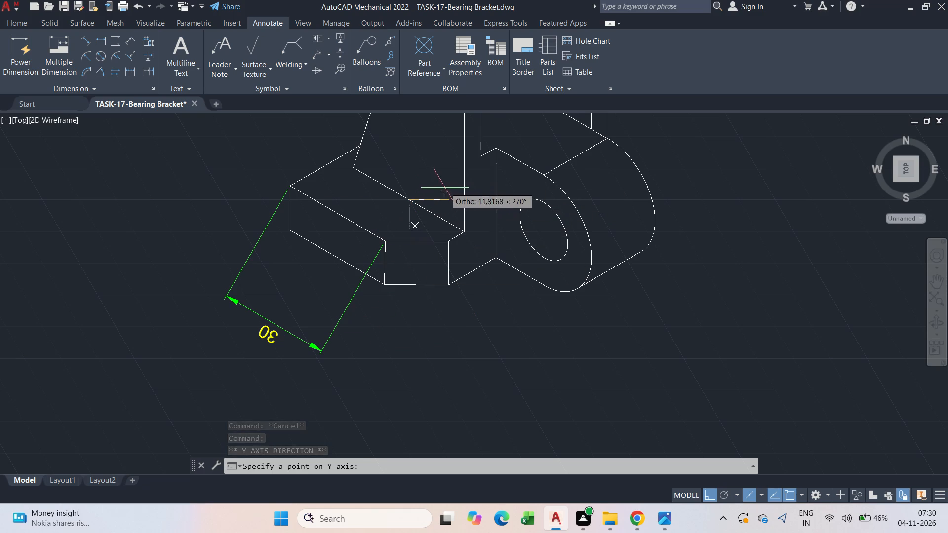
pyautogui.click(445, 186)
pyautogui.press('Escape')
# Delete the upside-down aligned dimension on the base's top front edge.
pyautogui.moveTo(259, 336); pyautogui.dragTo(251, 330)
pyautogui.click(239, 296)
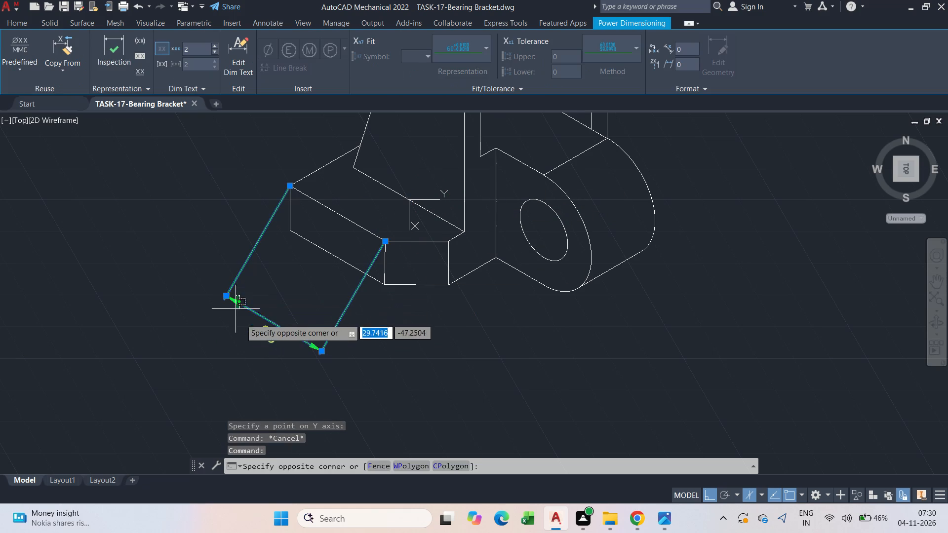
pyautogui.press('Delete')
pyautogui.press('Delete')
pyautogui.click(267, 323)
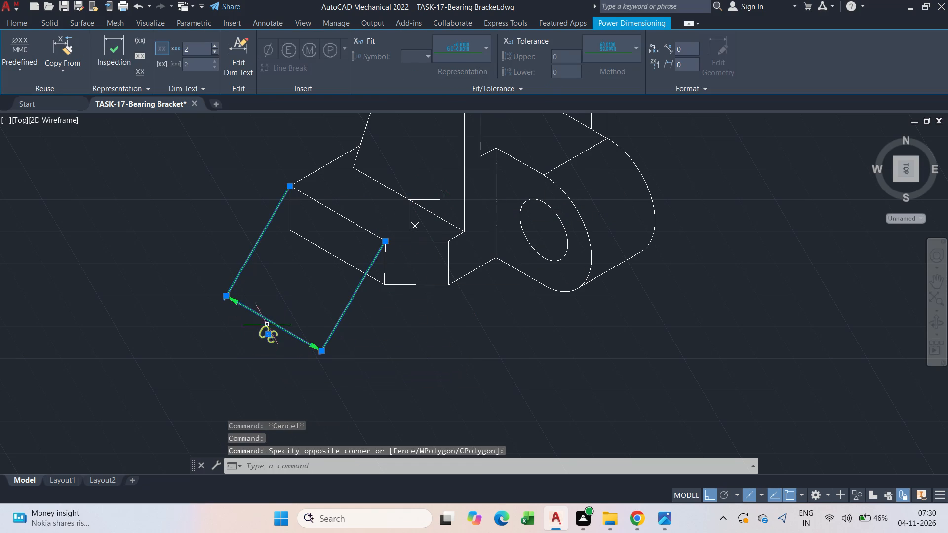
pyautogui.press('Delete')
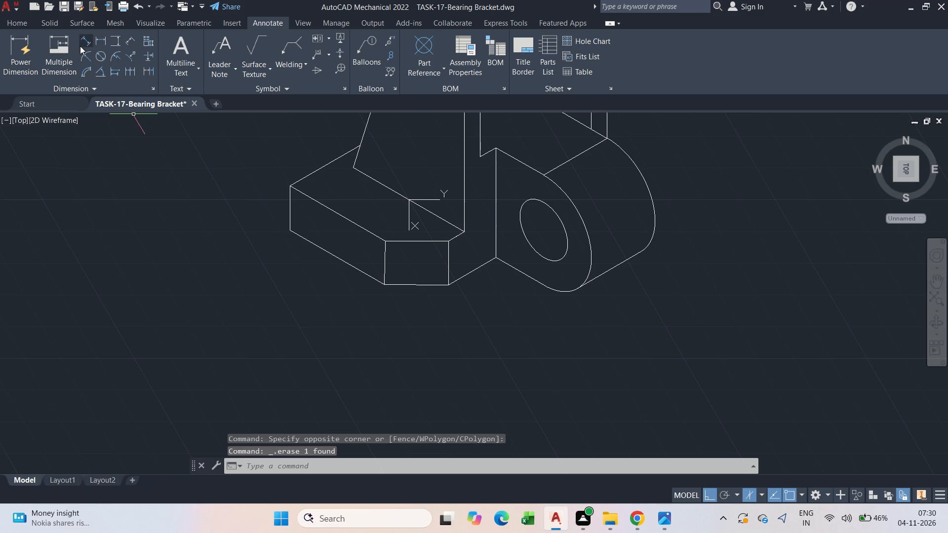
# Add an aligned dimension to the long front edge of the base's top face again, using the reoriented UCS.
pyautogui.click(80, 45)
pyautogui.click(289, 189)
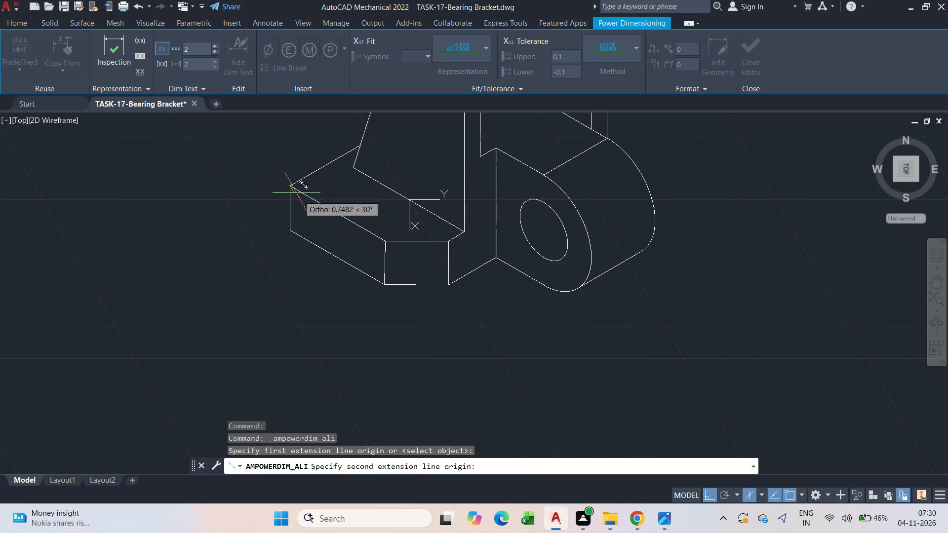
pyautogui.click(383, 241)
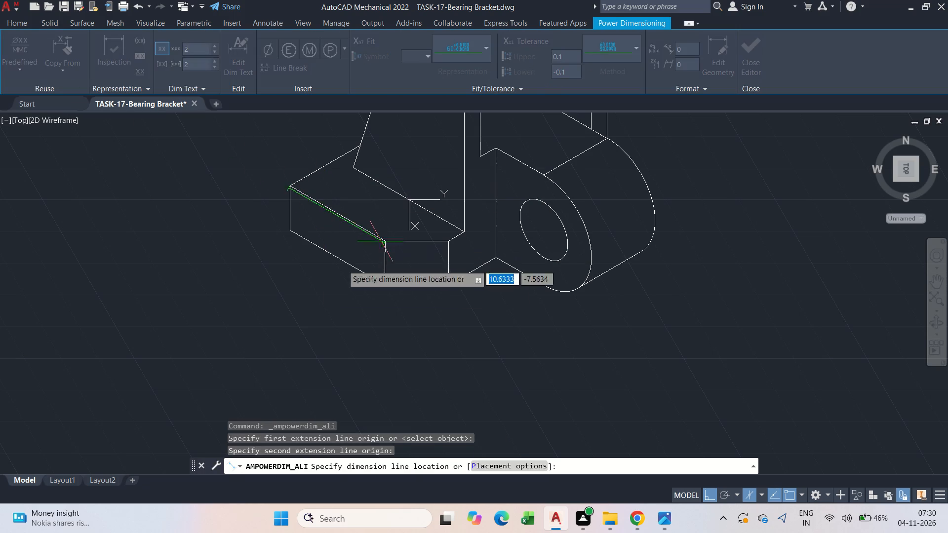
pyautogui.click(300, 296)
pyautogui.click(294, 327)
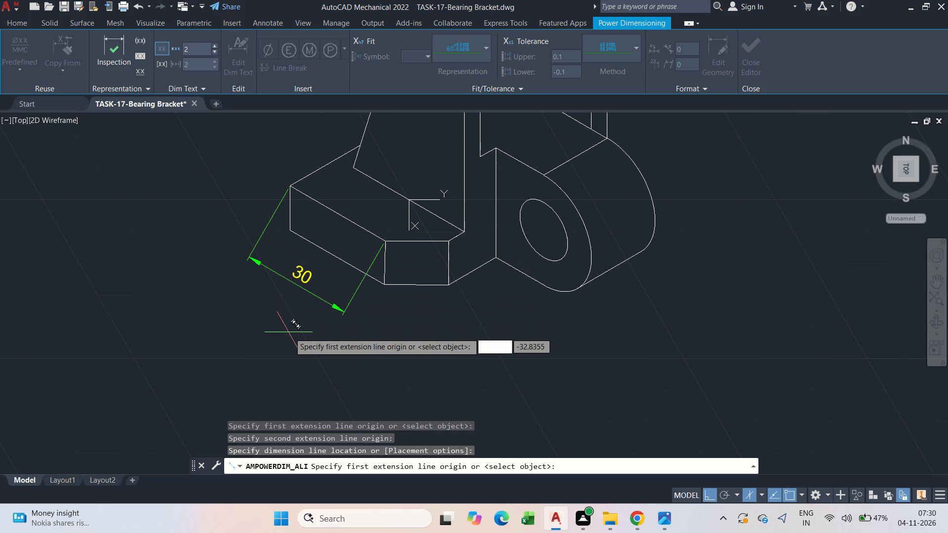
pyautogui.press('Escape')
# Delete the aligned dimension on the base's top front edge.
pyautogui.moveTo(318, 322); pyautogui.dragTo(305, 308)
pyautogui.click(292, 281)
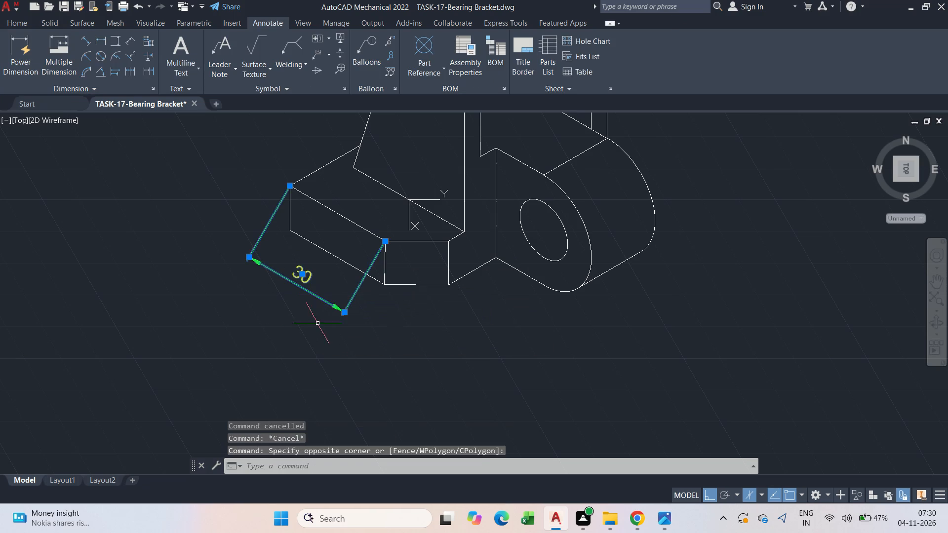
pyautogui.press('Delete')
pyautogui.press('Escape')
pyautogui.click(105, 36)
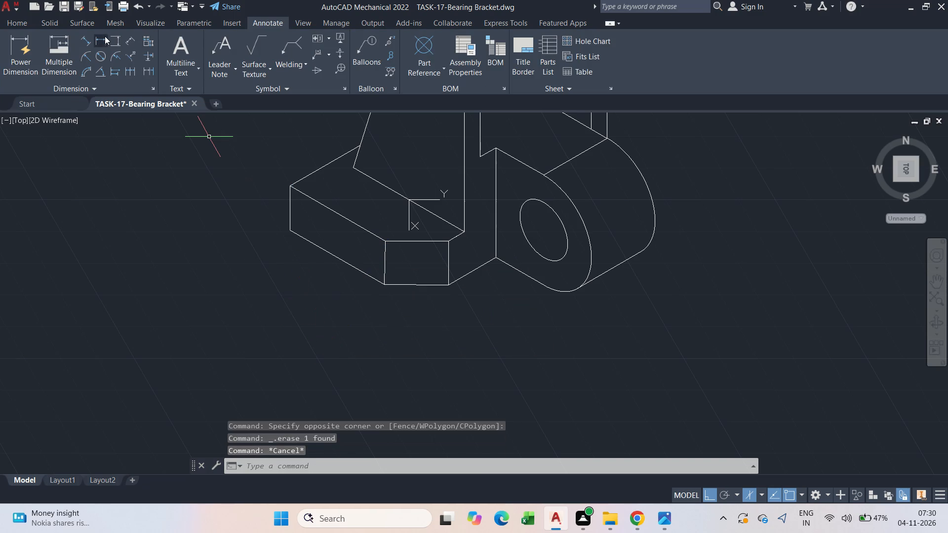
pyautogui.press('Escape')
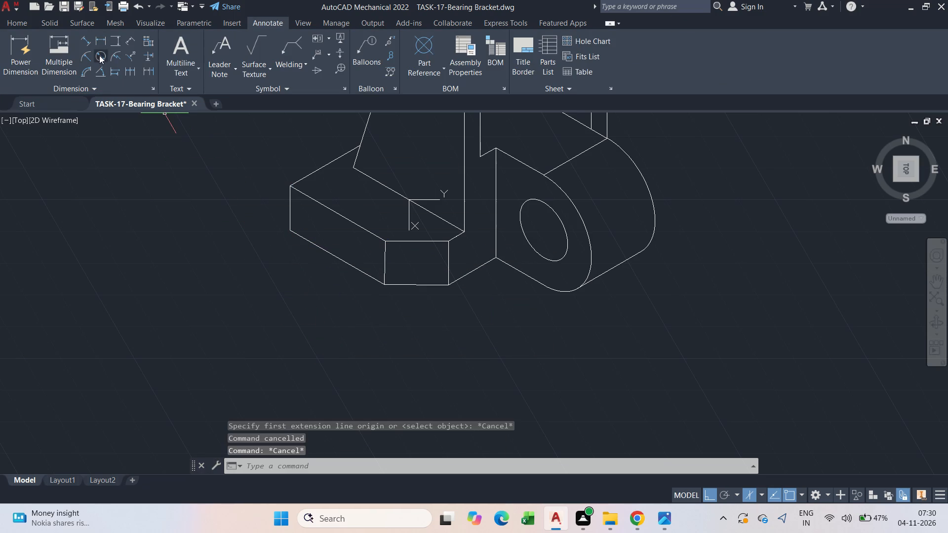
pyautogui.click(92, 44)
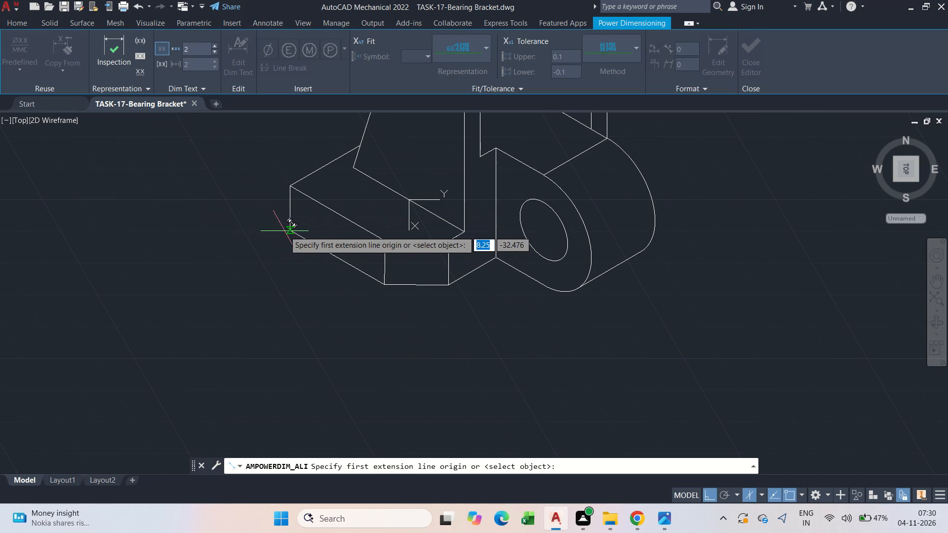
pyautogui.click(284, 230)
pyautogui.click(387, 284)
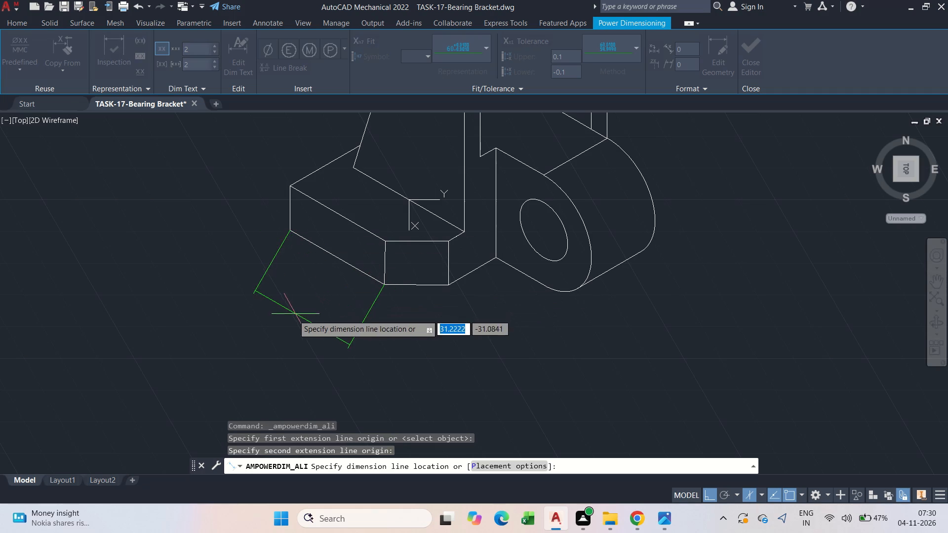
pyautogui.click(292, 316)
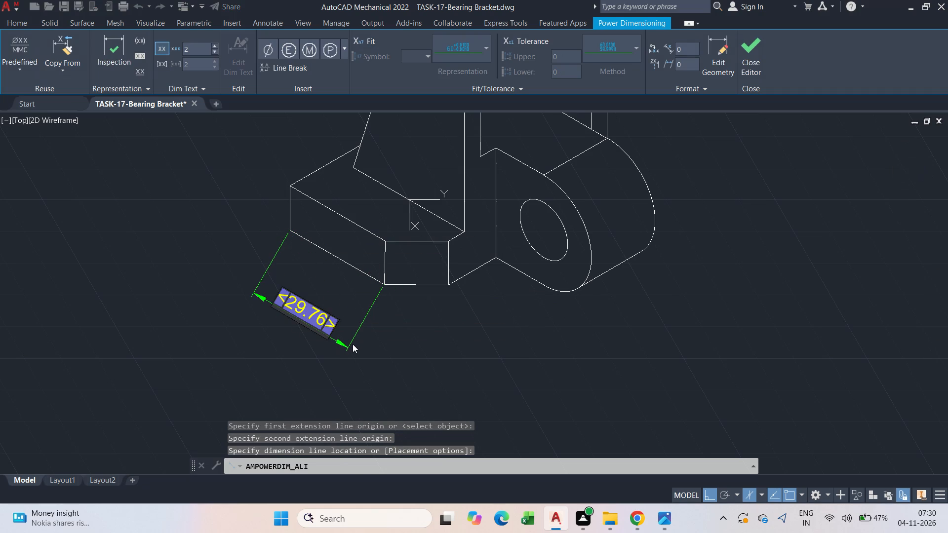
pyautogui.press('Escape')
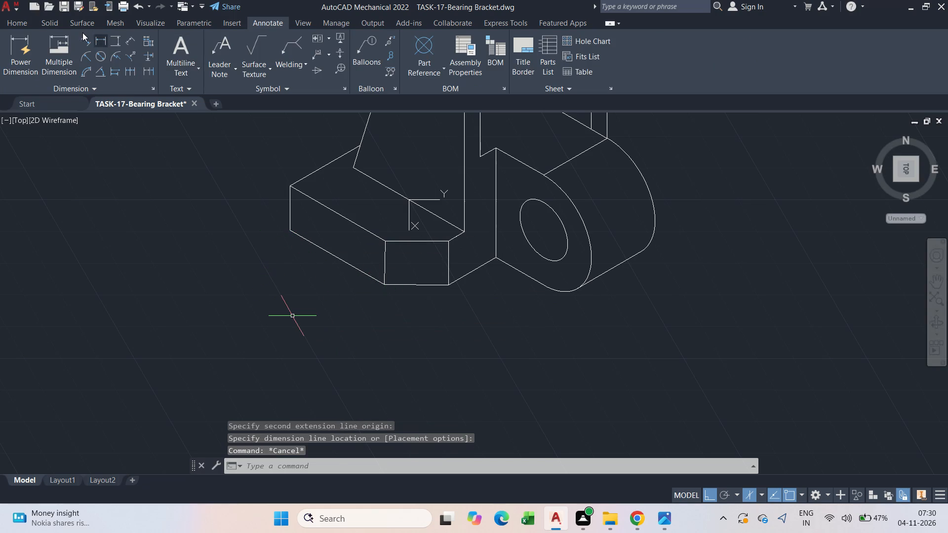
# Add an aligned dimension to the long bottom front edge of the base and override its text with 30.
pyautogui.click(82, 35)
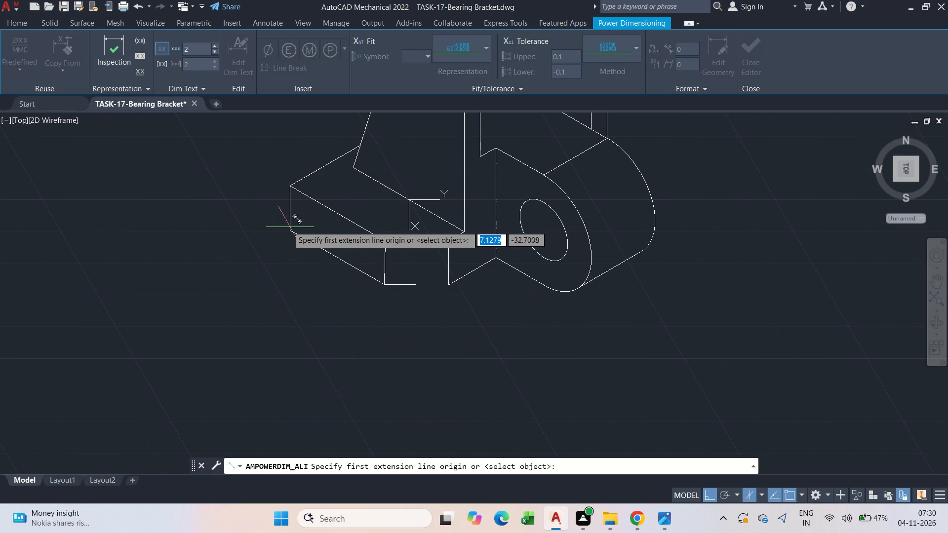
pyautogui.click(288, 227)
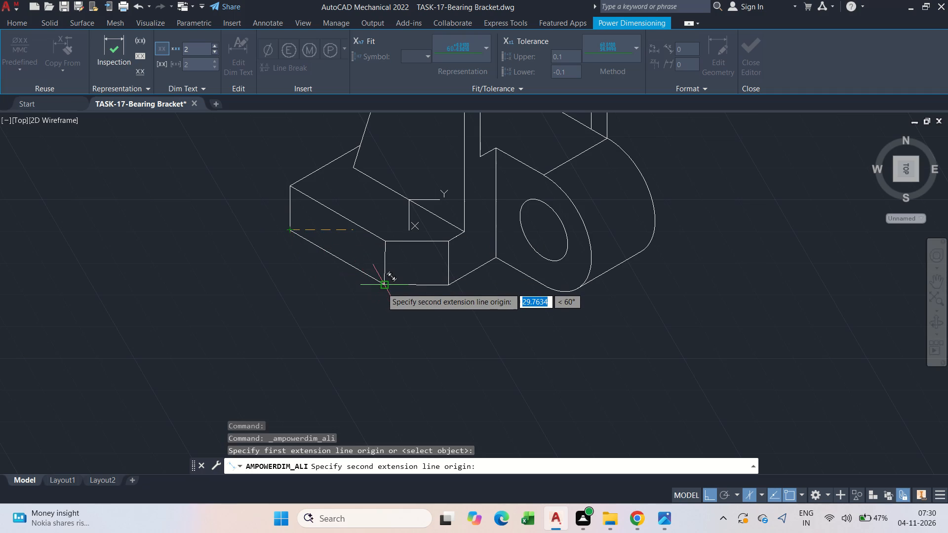
pyautogui.click(382, 286)
pyautogui.click(326, 314)
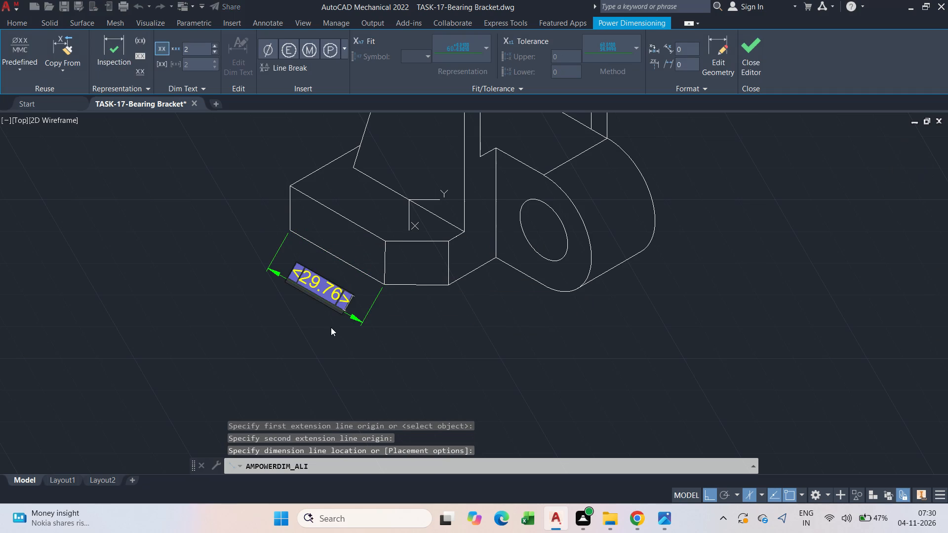
pyautogui.press('BackSpace')
pyautogui.write('30')
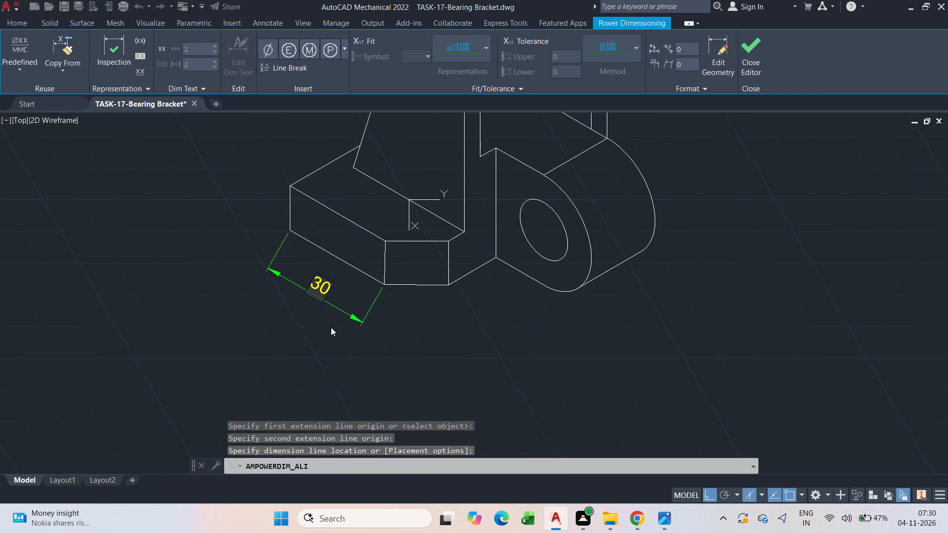
pyautogui.click(340, 358)
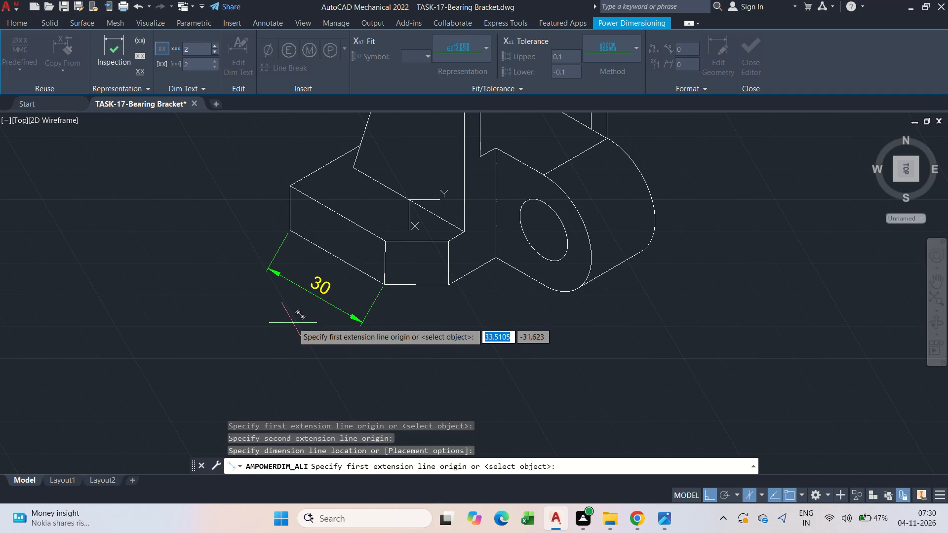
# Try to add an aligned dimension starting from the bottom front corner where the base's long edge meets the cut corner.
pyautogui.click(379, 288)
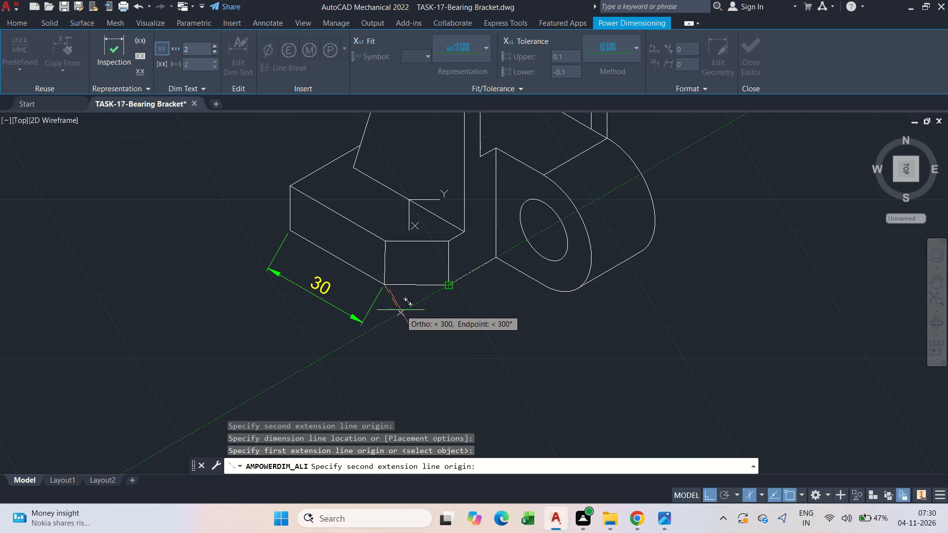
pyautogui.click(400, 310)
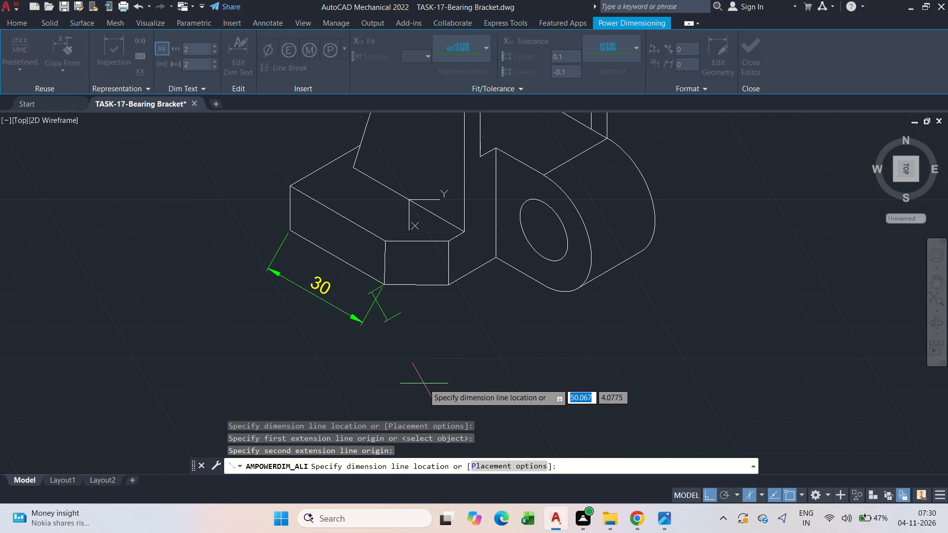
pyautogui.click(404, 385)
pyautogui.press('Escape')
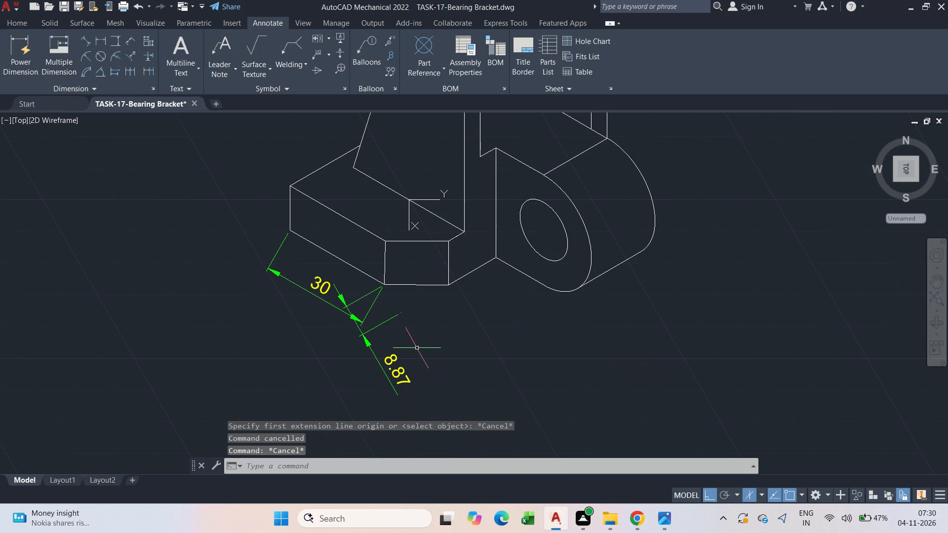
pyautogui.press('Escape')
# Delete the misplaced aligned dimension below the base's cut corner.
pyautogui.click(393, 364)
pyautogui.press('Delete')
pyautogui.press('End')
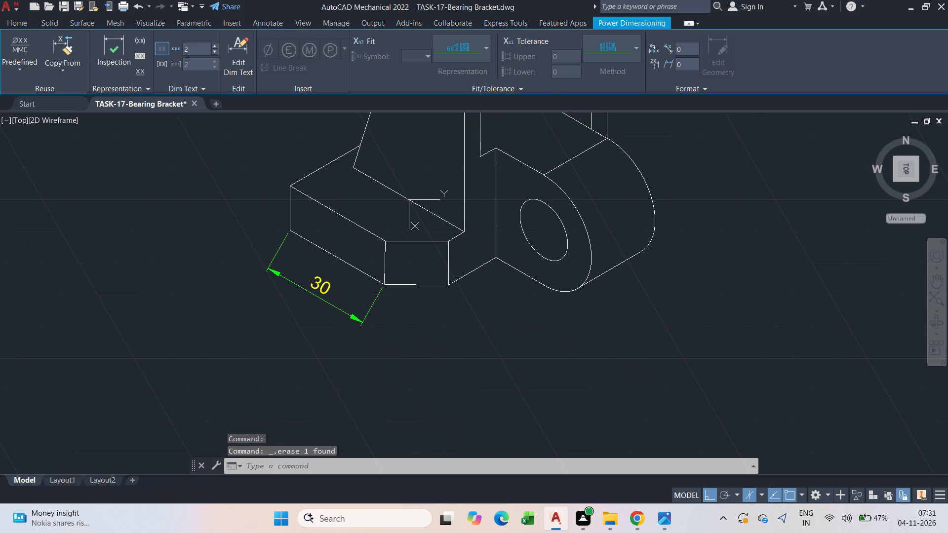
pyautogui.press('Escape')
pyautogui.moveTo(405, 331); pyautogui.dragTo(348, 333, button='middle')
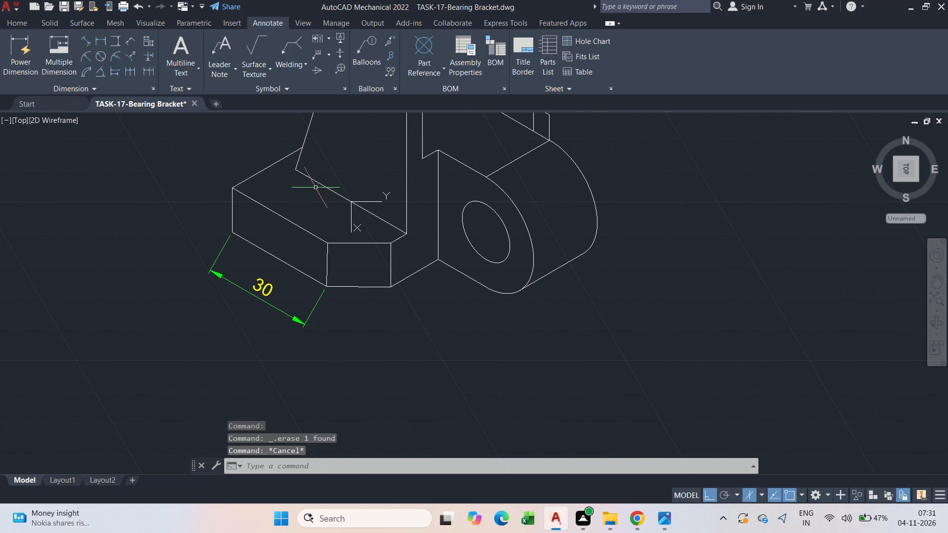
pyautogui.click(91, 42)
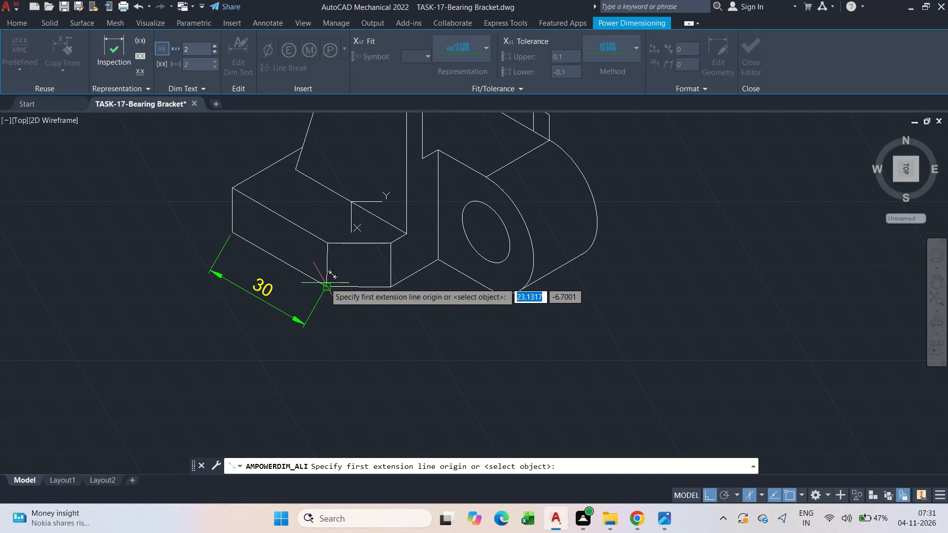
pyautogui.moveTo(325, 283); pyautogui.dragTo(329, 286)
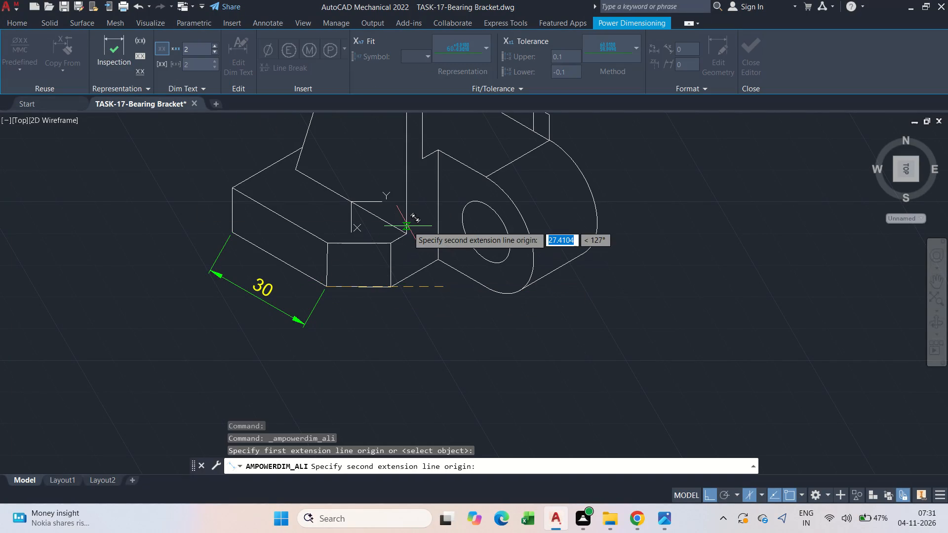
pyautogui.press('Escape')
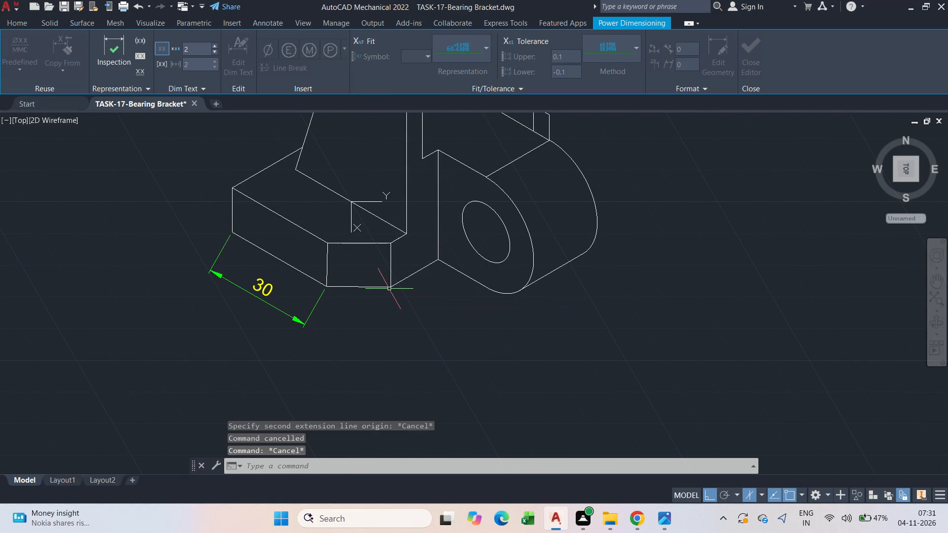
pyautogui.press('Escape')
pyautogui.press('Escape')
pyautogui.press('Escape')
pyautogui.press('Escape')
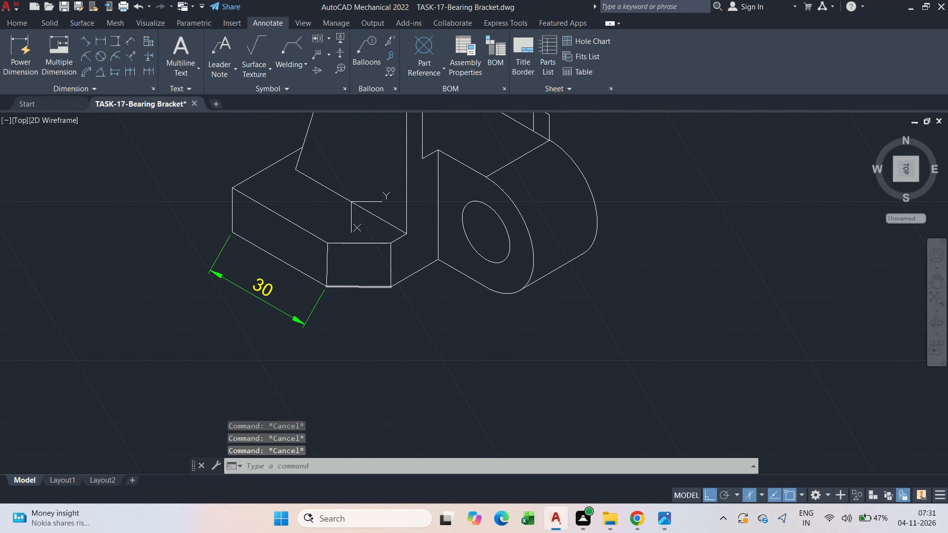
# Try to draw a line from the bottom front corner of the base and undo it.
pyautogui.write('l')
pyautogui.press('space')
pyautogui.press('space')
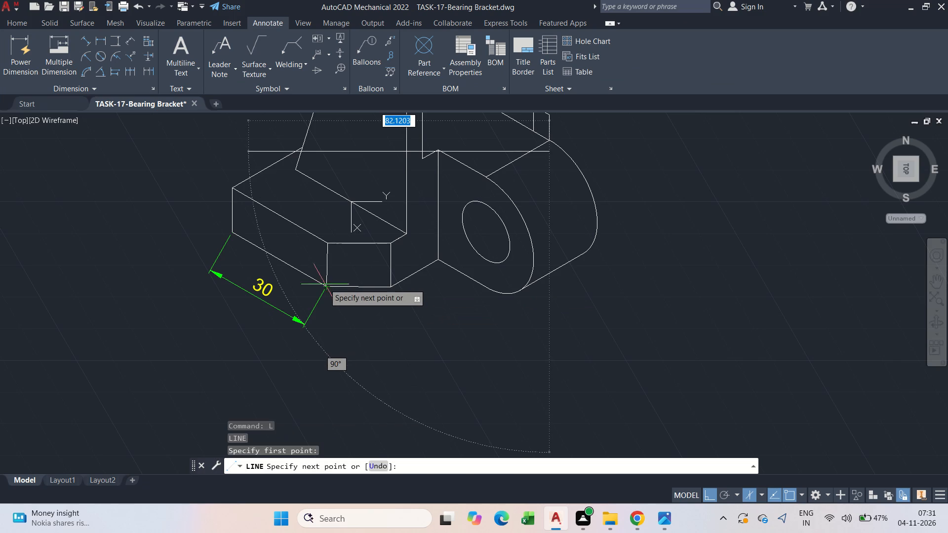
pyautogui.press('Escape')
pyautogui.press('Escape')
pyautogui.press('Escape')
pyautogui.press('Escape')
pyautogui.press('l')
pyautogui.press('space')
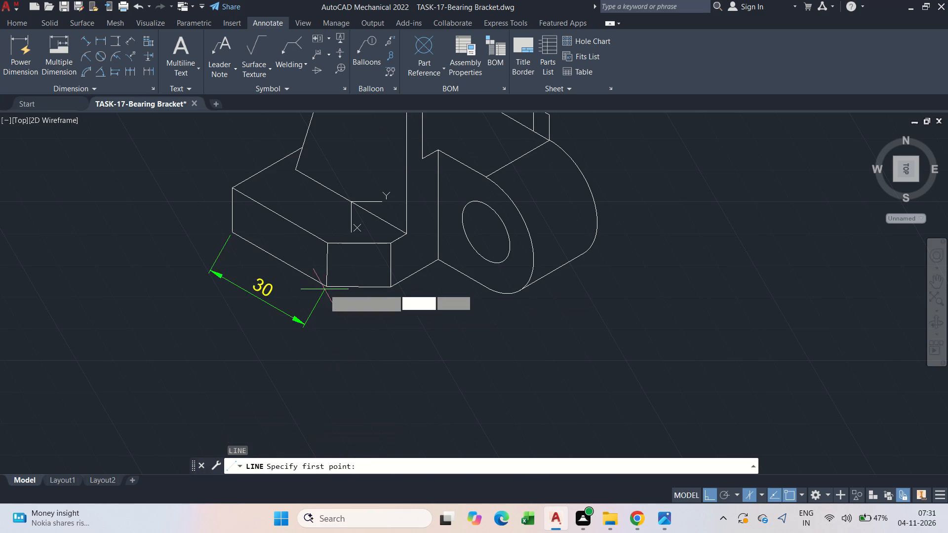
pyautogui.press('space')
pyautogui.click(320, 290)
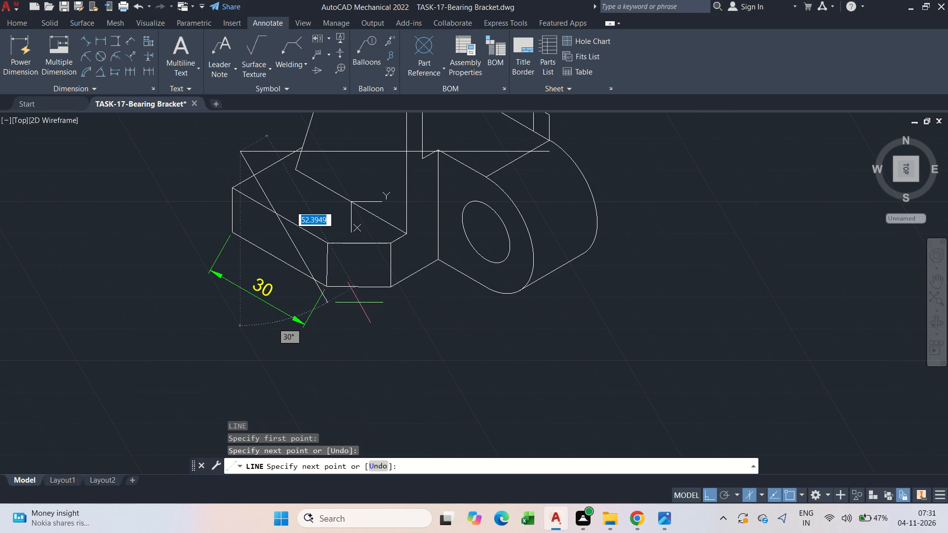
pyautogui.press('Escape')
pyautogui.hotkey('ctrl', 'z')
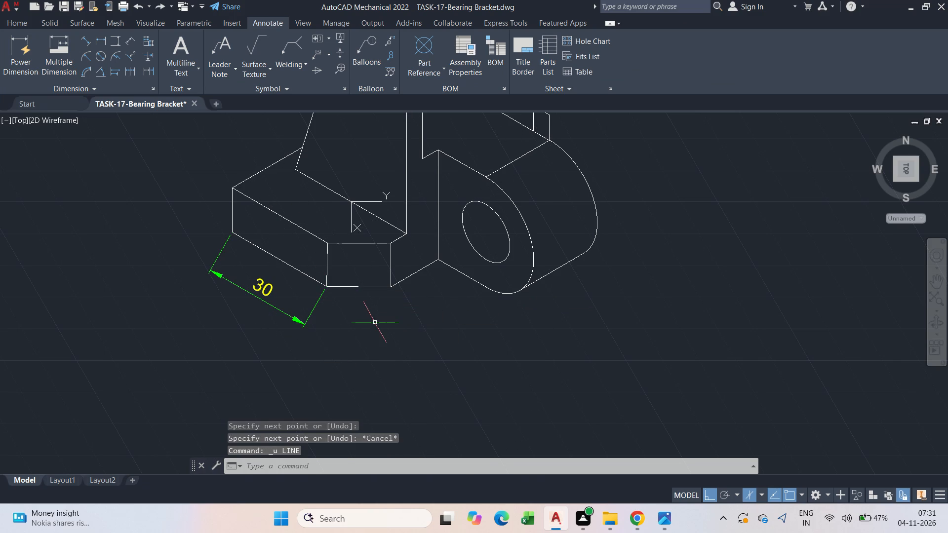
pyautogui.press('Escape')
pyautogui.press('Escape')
# Reorient the UCS by aiming its Y axis at the base's top back edge, beside the foot of the upright's sloping edge.
pyautogui.scroll(-3, 313, 281)
pyautogui.moveTo(313, 282); pyautogui.dragTo(410, 264, button='middle')
pyautogui.scroll(3, 406, 262)
pyautogui.moveTo(406, 263); pyautogui.dragTo(235, 332, button='middle')
pyautogui.scroll(-2, 235, 333)
pyautogui.press('Escape')
pyautogui.moveTo(269, 234); pyautogui.dragTo(276, 305, button='middle')
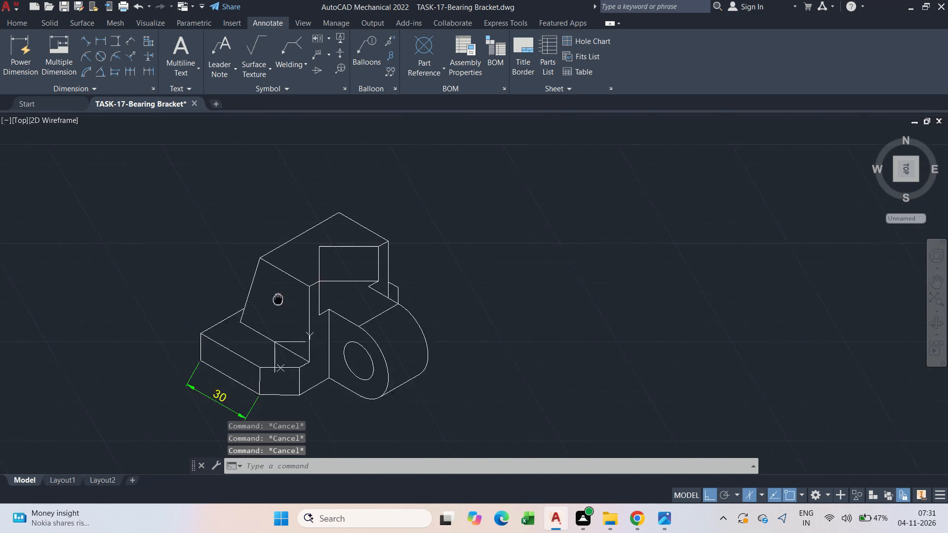
pyautogui.moveTo(276, 305); pyautogui.dragTo(276, 305, button='middle')
pyautogui.scroll(1, 267, 295)
pyautogui.press('Escape')
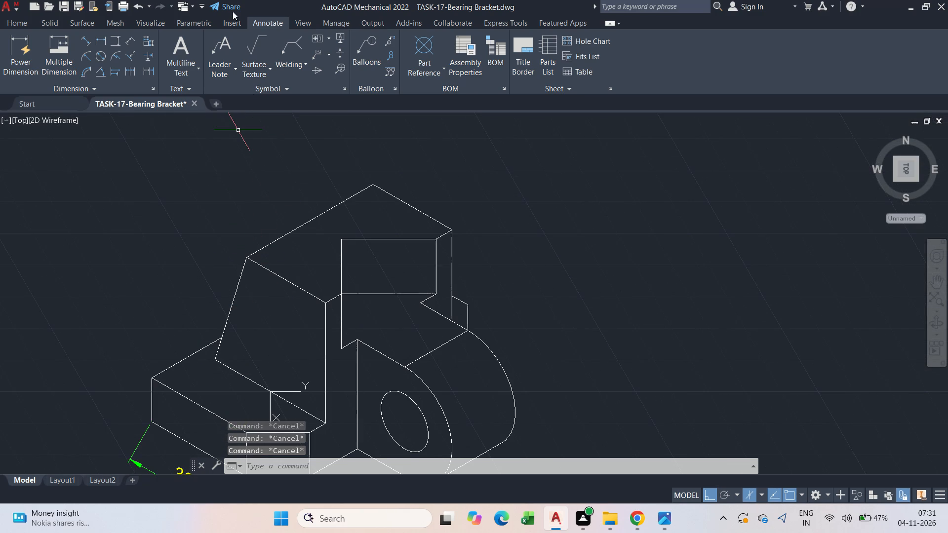
pyautogui.moveTo(313, 397); pyautogui.dragTo(288, 364, button='middle')
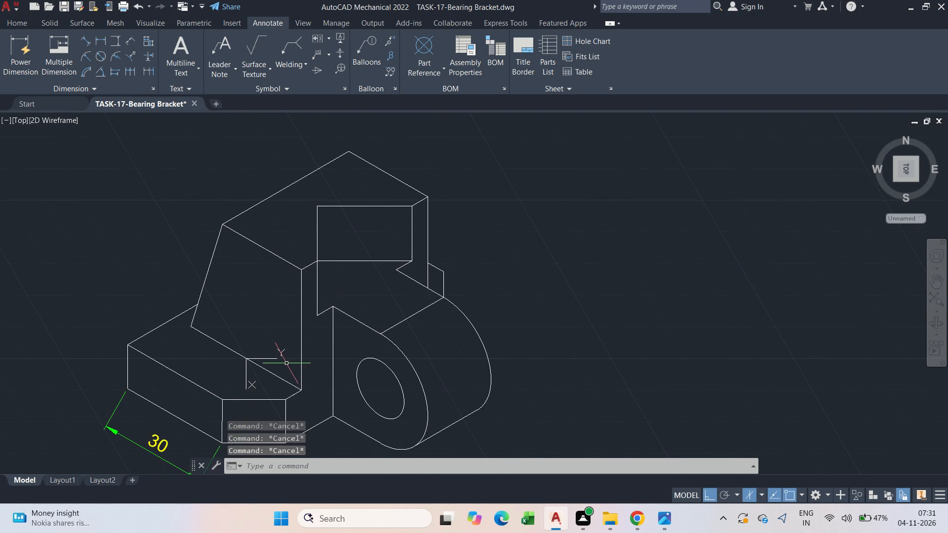
pyautogui.click(276, 358)
pyautogui.moveTo(275, 360); pyautogui.dragTo(258, 335)
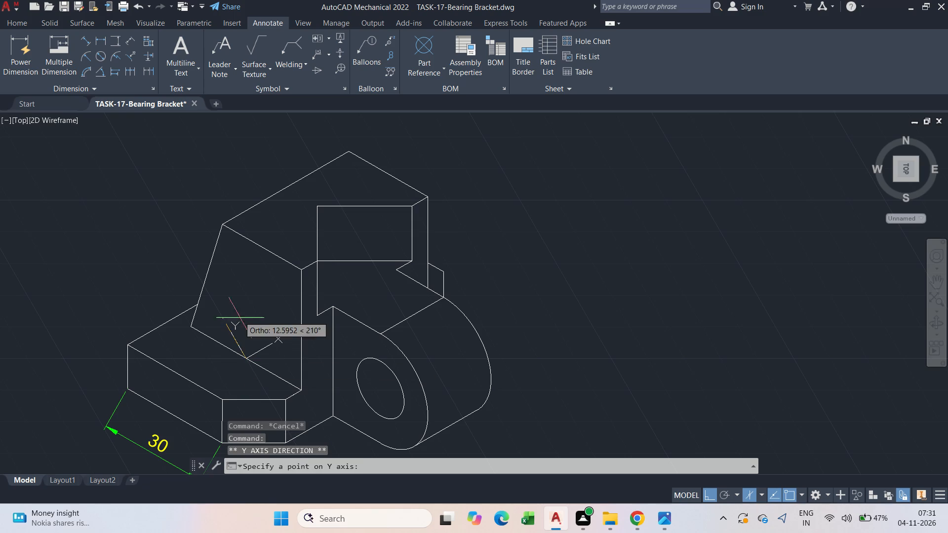
pyautogui.click(187, 305)
pyautogui.press('Escape')
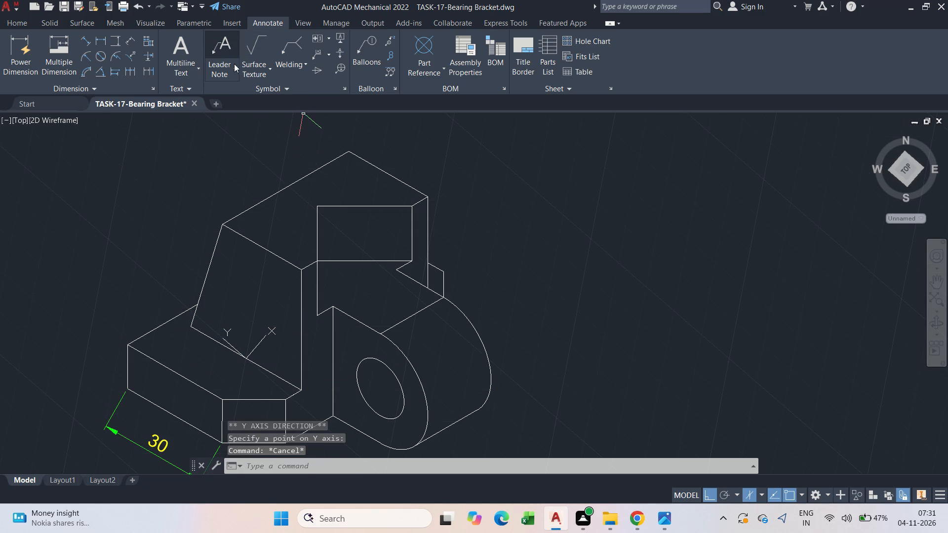
# Add an aligned dimension to the upright's long top back edge, offset outward above the bracket.
pyautogui.click(82, 38)
pyautogui.click(221, 223)
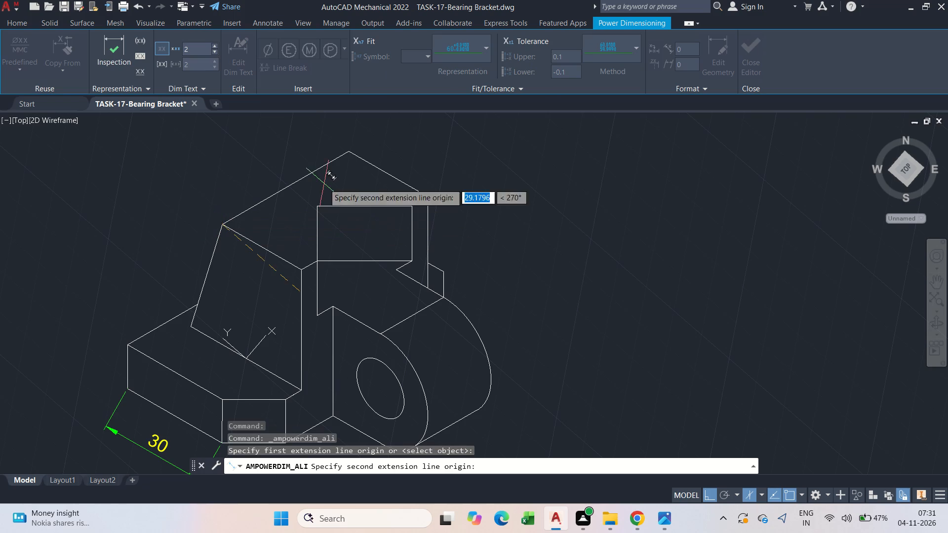
pyautogui.click(350, 149)
pyautogui.moveTo(285, 121); pyautogui.dragTo(323, 246, button='middle')
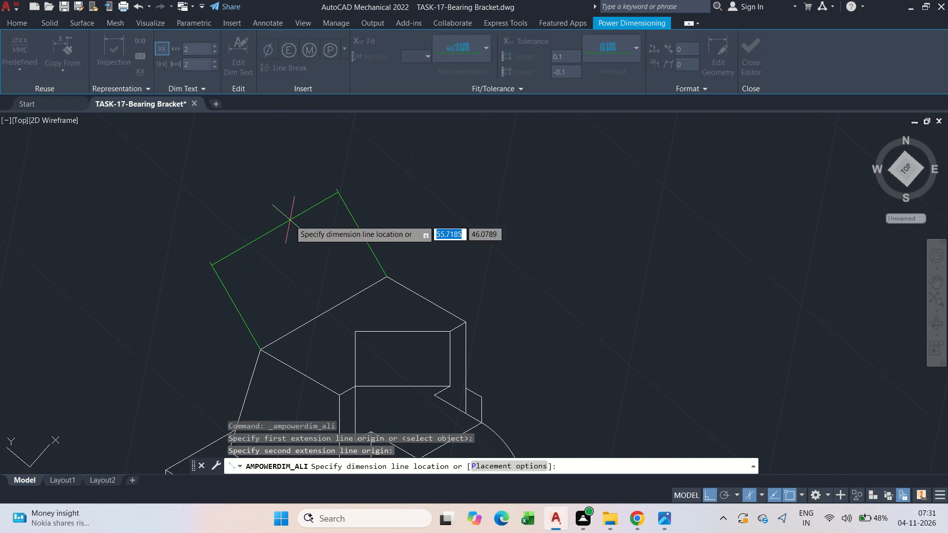
pyautogui.click(290, 220)
pyautogui.click(301, 263)
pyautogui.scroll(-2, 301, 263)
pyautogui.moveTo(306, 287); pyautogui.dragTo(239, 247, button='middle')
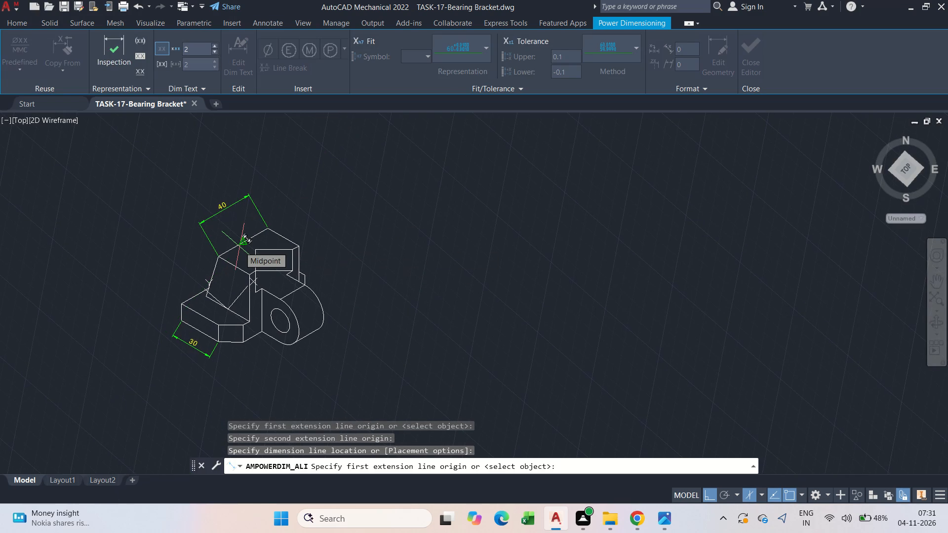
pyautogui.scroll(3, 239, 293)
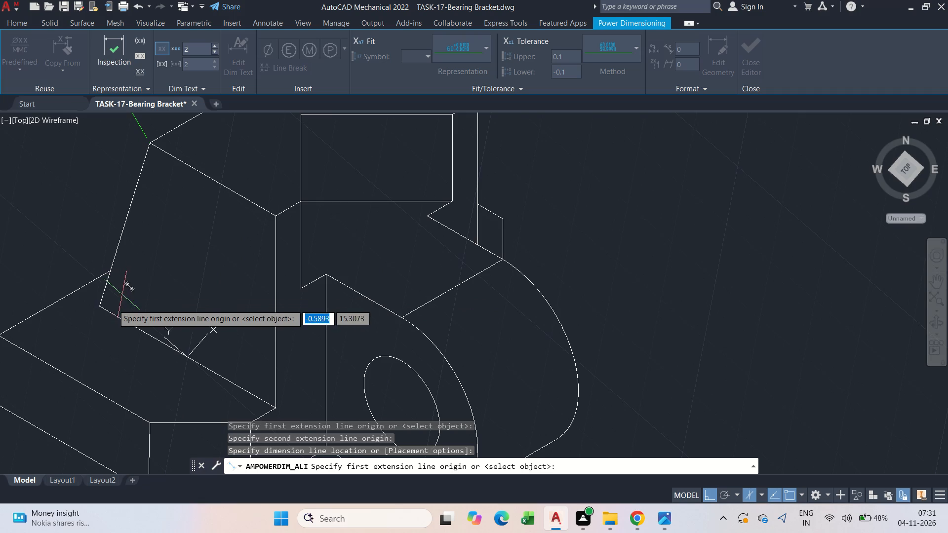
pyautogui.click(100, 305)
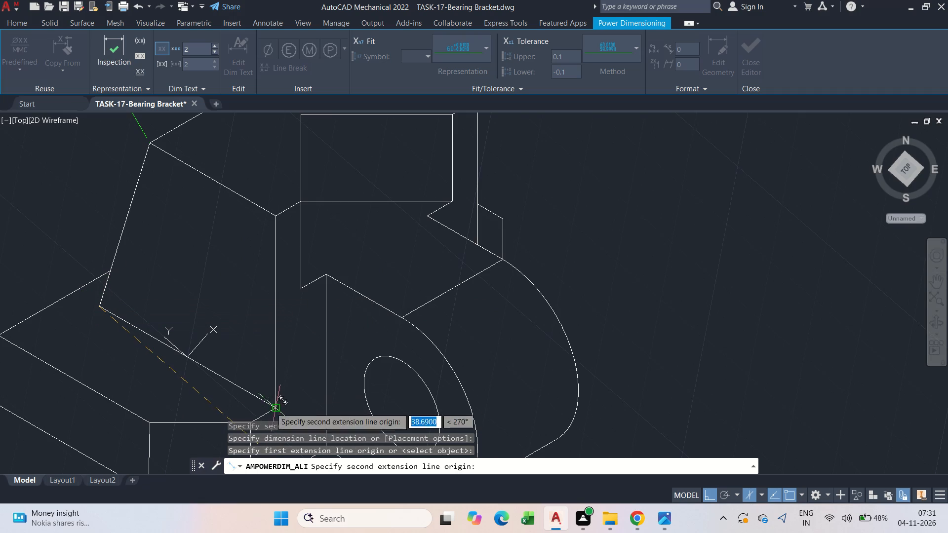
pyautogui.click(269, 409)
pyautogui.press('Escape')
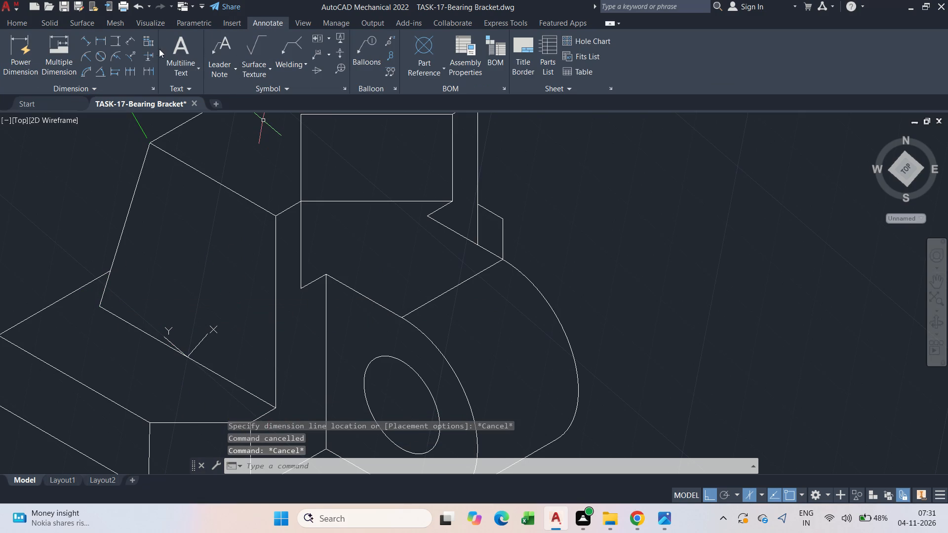
# Add an aligned dimension to the bottom edge of the upright's sloping side face, placed over the base's top face.
pyautogui.click(88, 43)
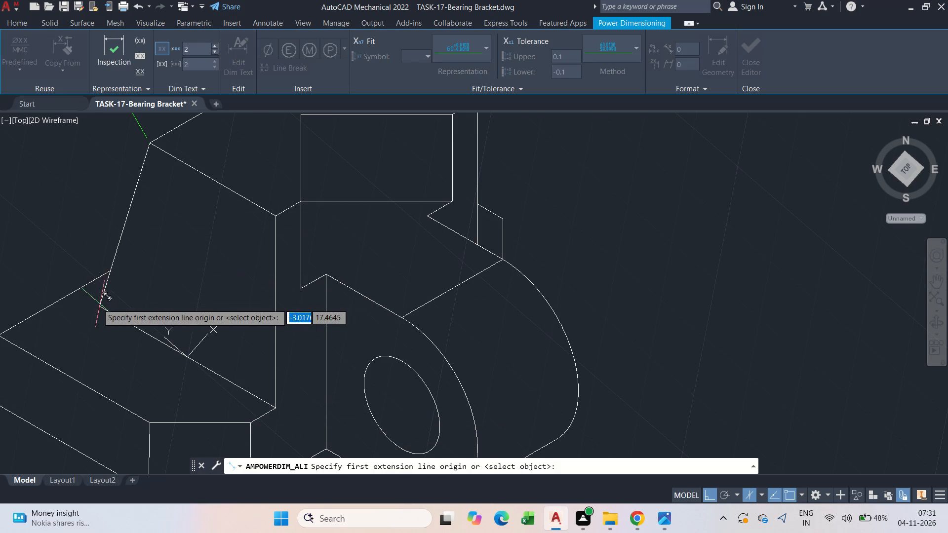
pyautogui.click(97, 303)
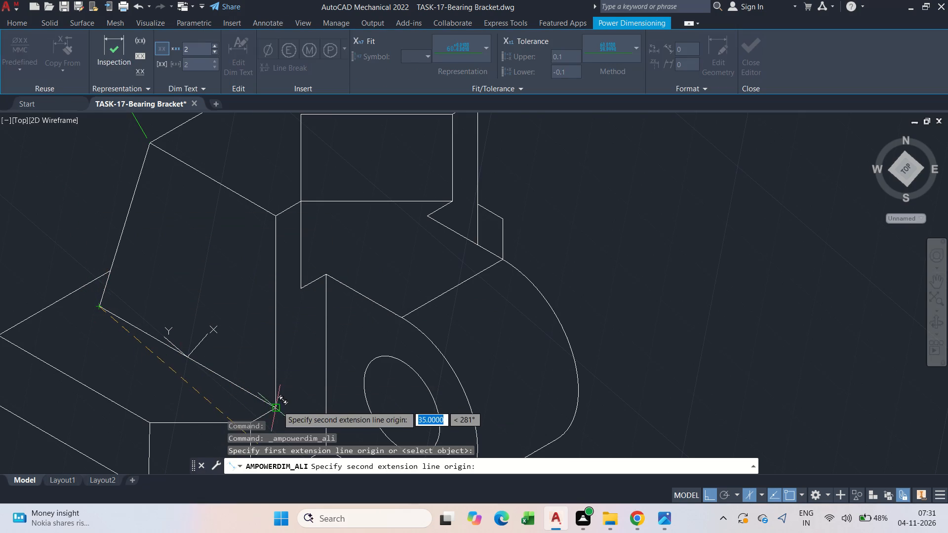
pyautogui.click(278, 407)
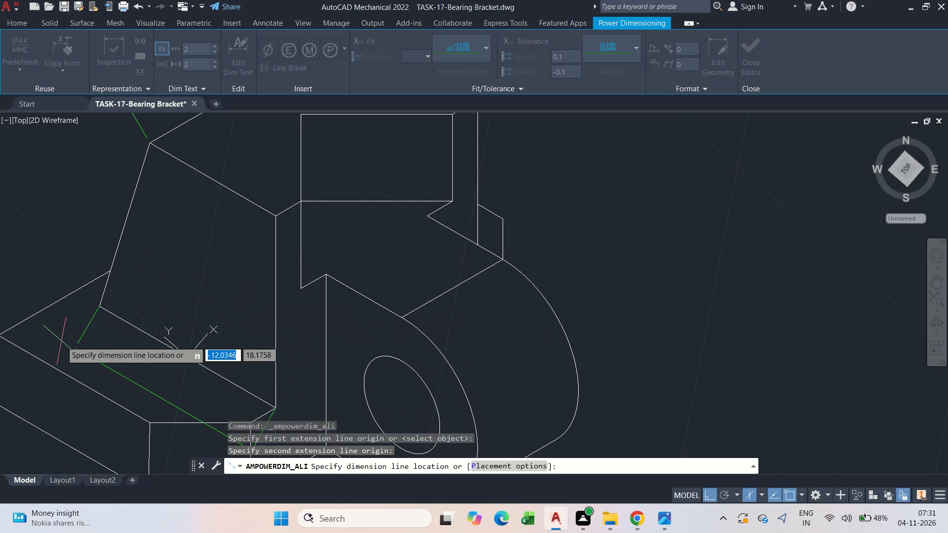
pyautogui.click(61, 342)
pyautogui.moveTo(159, 339); pyautogui.dragTo(155, 234, button='middle')
pyautogui.click(164, 266)
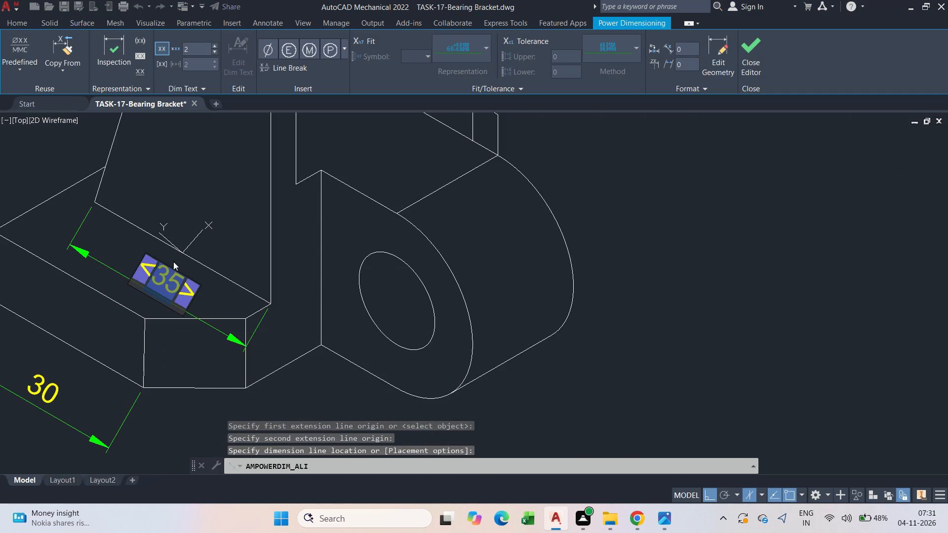
pyautogui.click(241, 288)
# Add an aligned dimension diagonally across the upright's rectangular cut-out, from its lower near corner to its upper far corner.
pyautogui.moveTo(204, 215); pyautogui.dragTo(208, 300, button='middle')
pyautogui.scroll(-1, 208, 300)
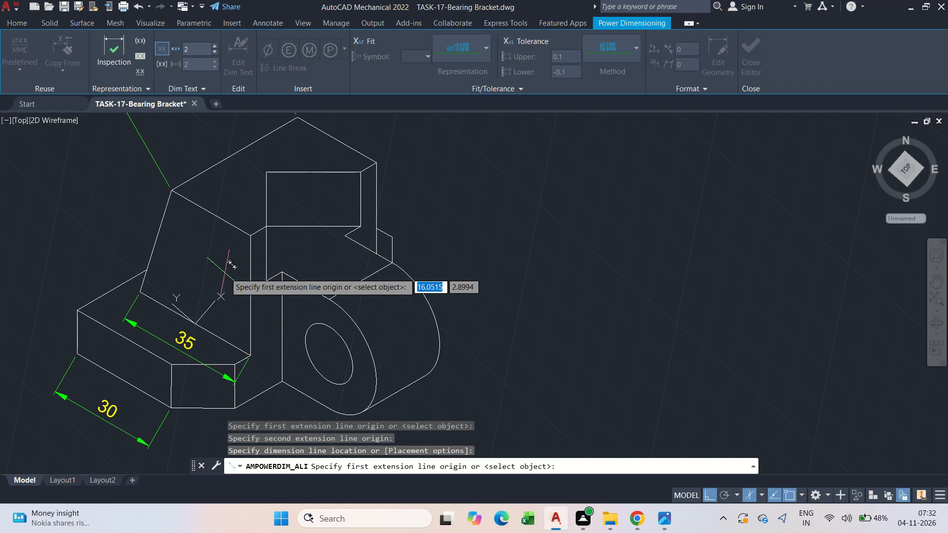
pyautogui.click(264, 229)
pyautogui.moveTo(361, 171); pyautogui.dragTo(363, 178)
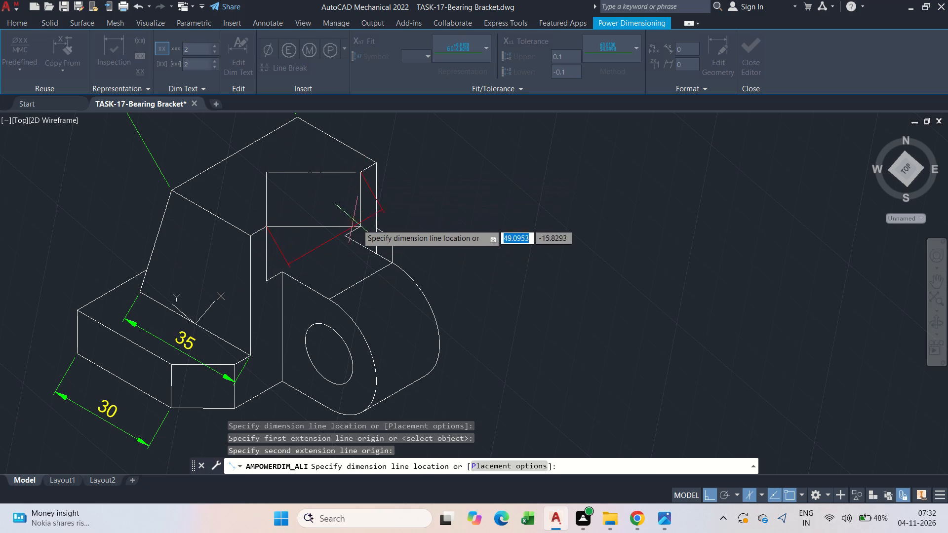
pyautogui.click(357, 225)
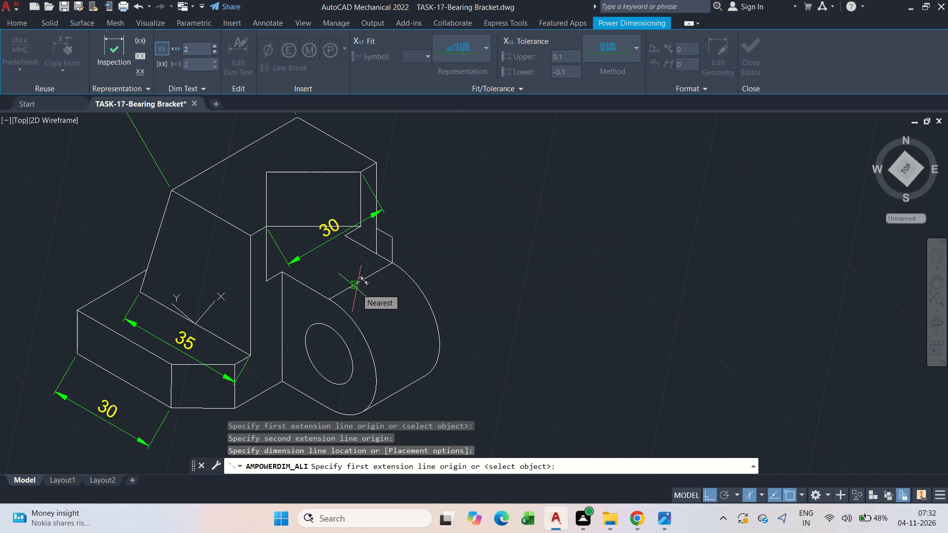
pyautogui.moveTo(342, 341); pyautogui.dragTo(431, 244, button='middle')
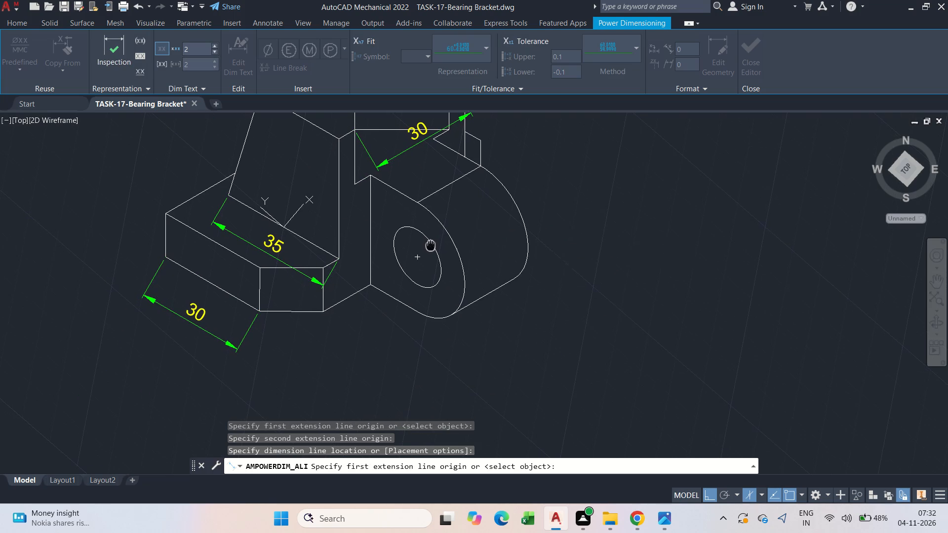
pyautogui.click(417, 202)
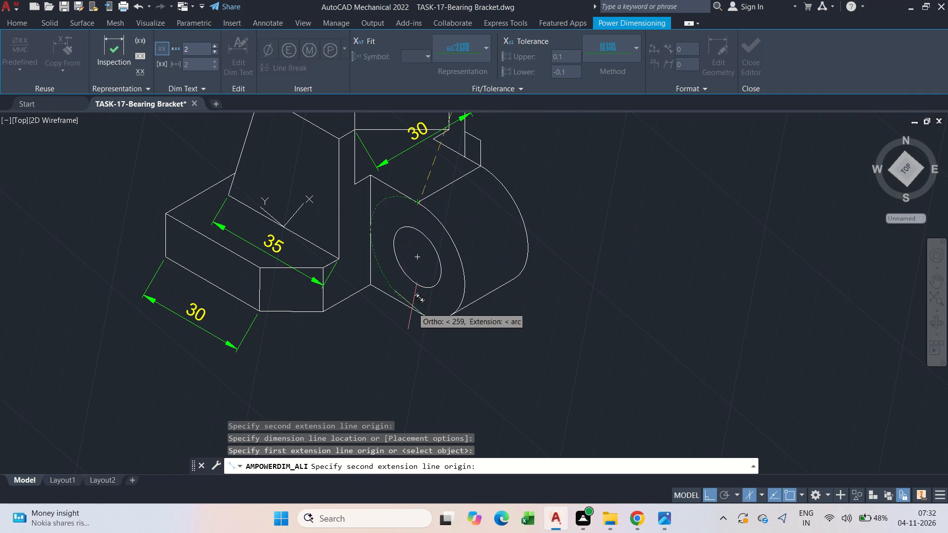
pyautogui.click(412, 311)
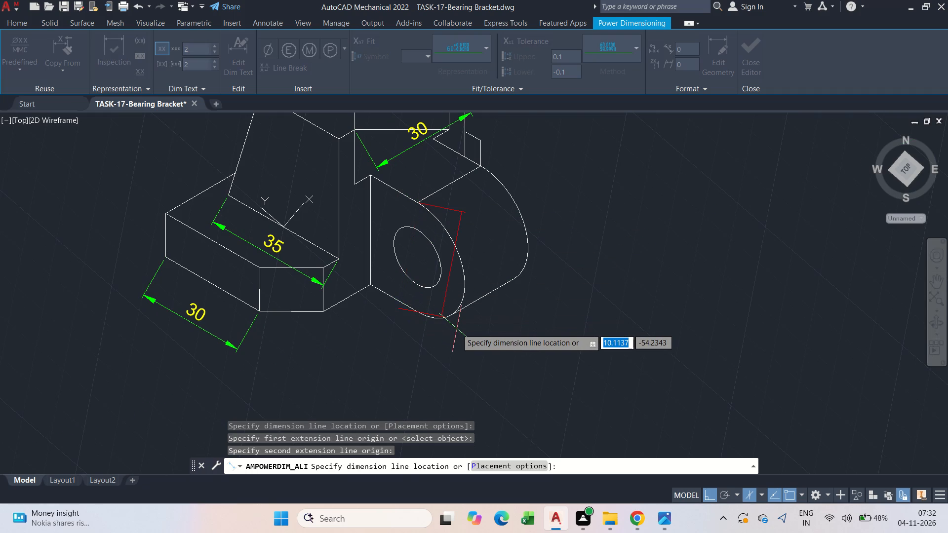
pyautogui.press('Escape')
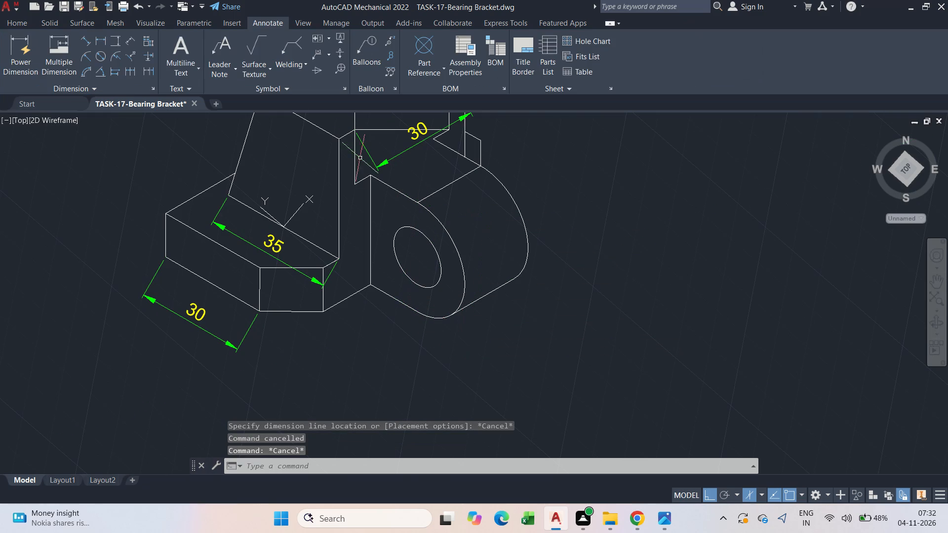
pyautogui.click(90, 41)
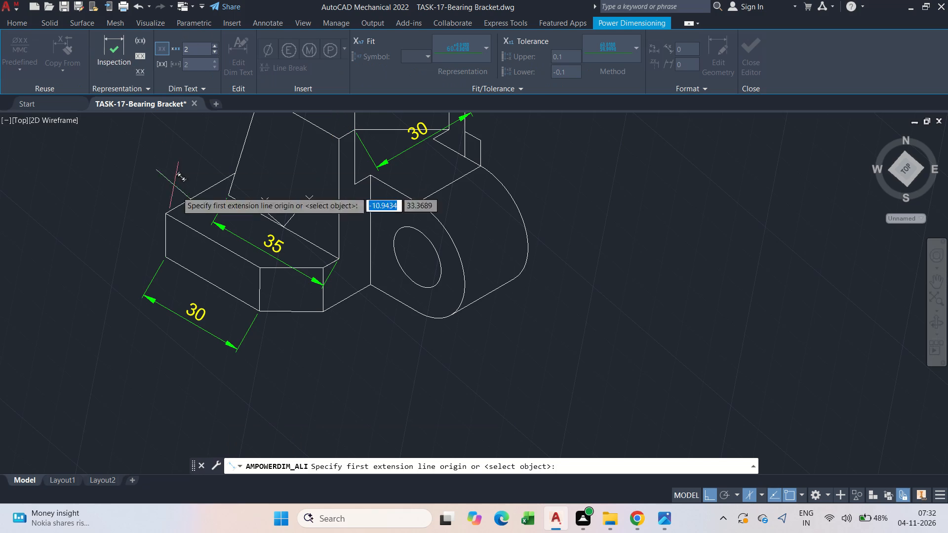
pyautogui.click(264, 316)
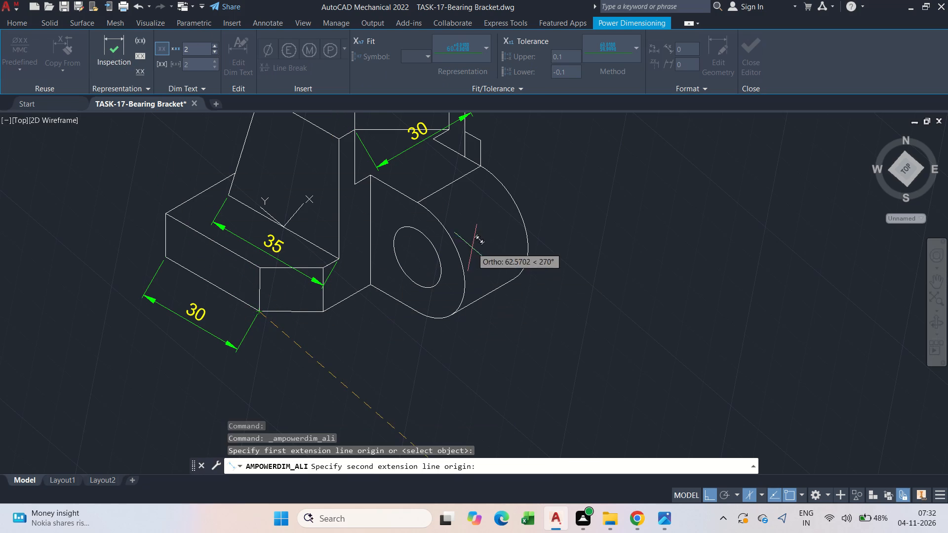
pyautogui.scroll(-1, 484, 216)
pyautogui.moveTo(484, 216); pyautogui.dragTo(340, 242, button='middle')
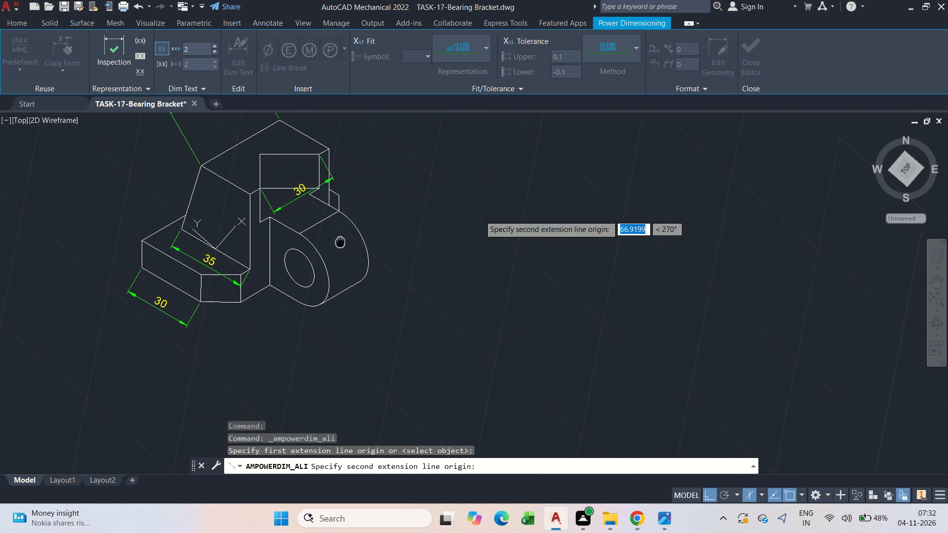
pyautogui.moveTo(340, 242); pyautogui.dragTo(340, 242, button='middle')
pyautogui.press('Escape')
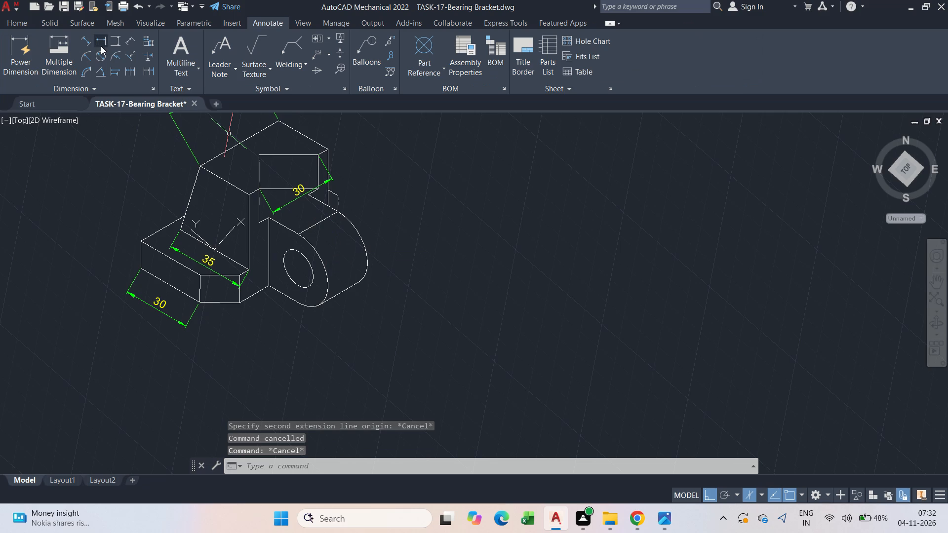
# Add an aligned dimension along the base's full length, from the chamfer's top corner to the far top corner, placed below the bracket.
pyautogui.click(81, 45)
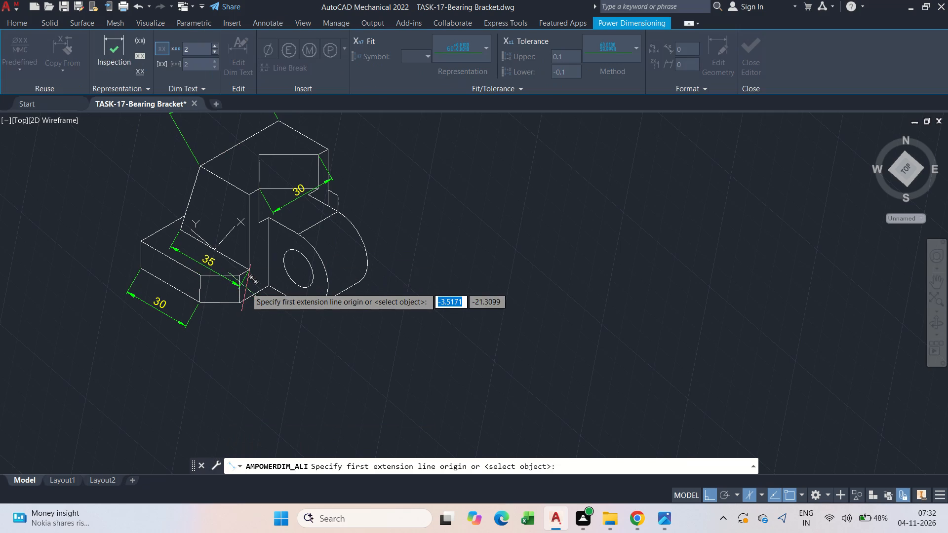
pyautogui.click(203, 276)
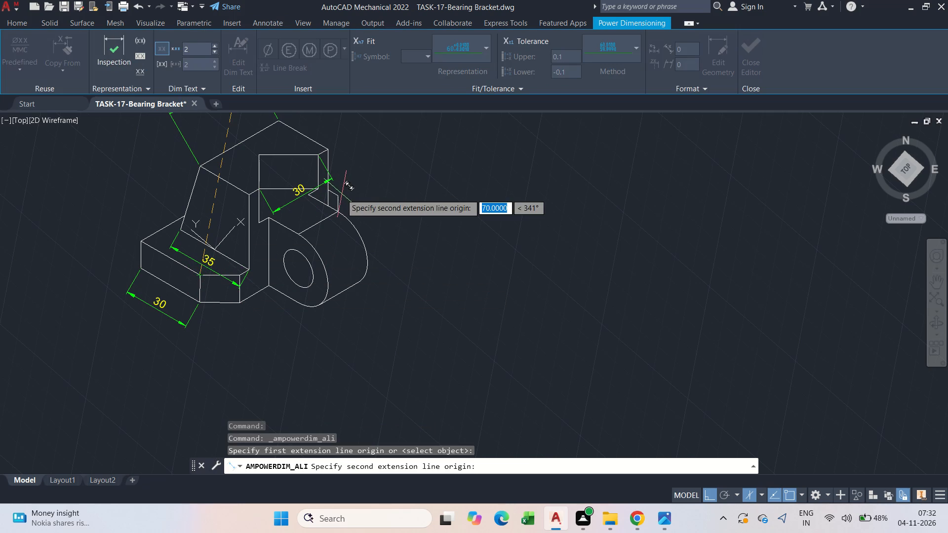
pyautogui.click(340, 195)
pyautogui.click(420, 290)
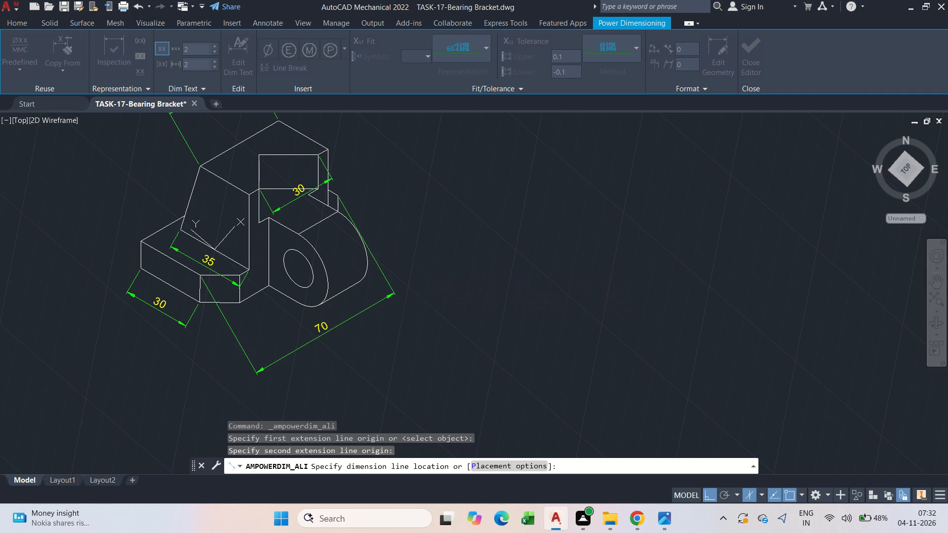
pyautogui.click(391, 340)
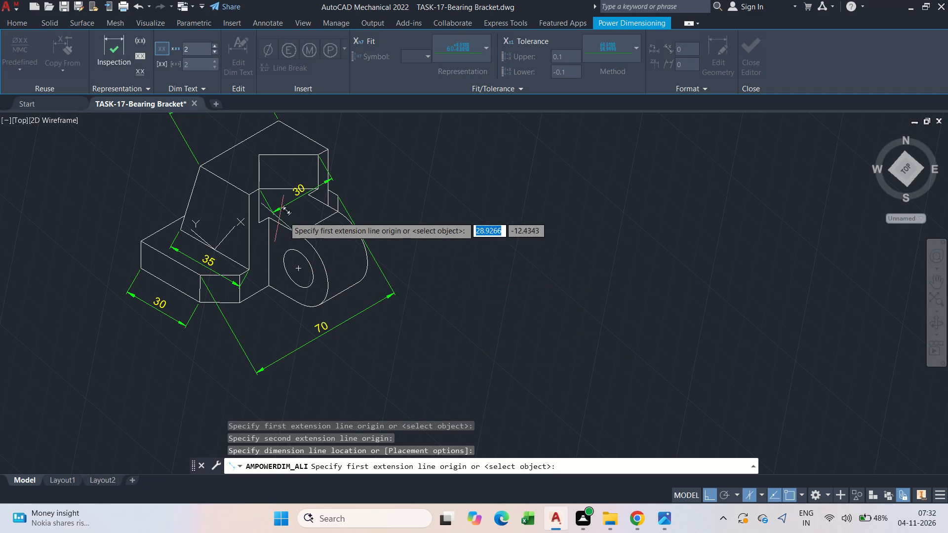
# Add an aligned dimension to the rounded boss's straight top edge along its thickness, placed over the boss's curved side.
pyautogui.click(300, 233)
pyautogui.click(337, 211)
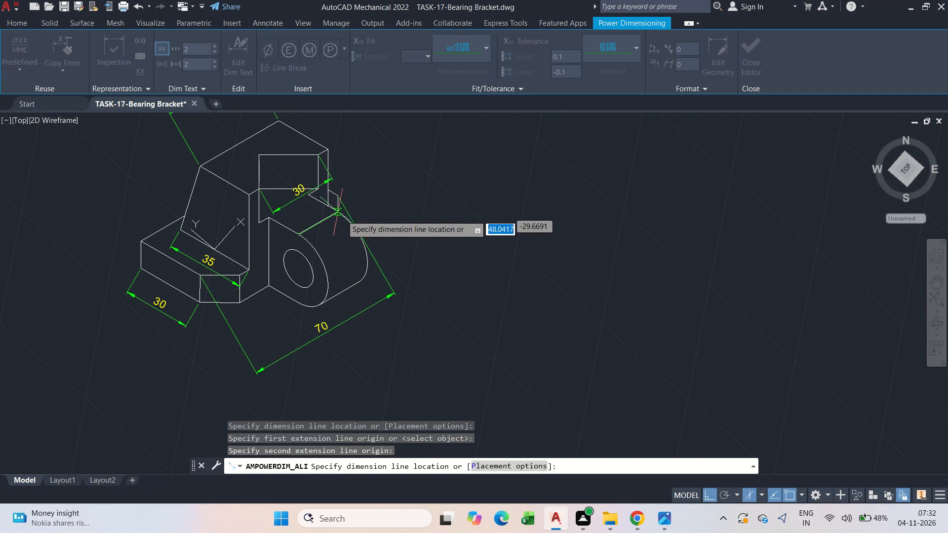
pyautogui.click(398, 254)
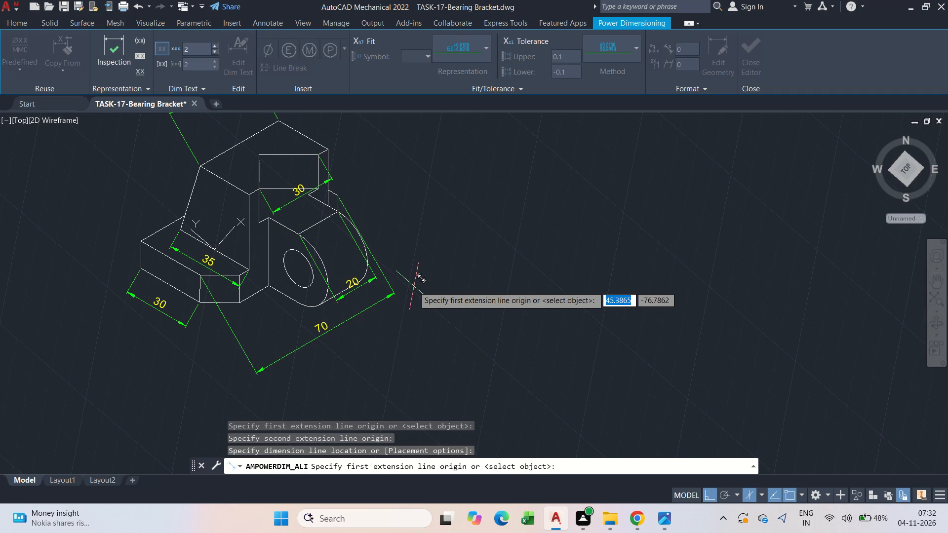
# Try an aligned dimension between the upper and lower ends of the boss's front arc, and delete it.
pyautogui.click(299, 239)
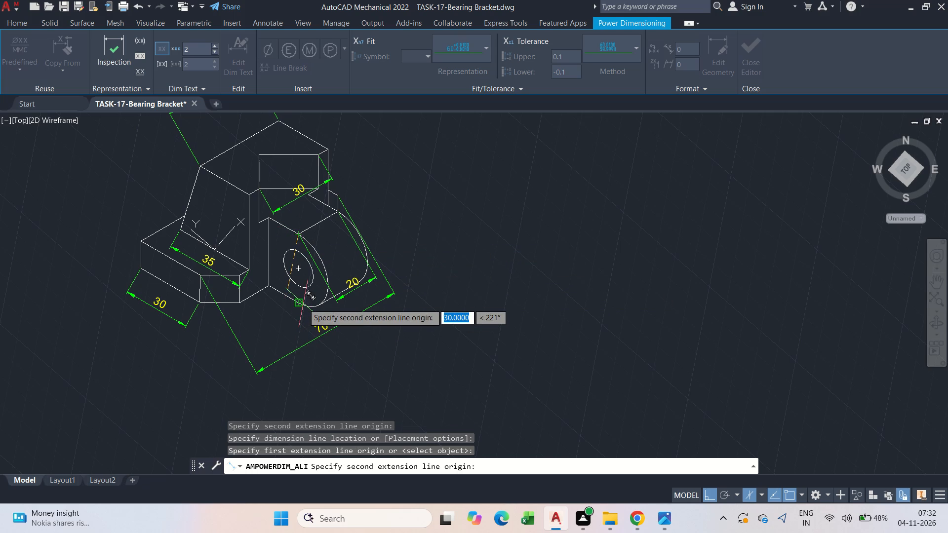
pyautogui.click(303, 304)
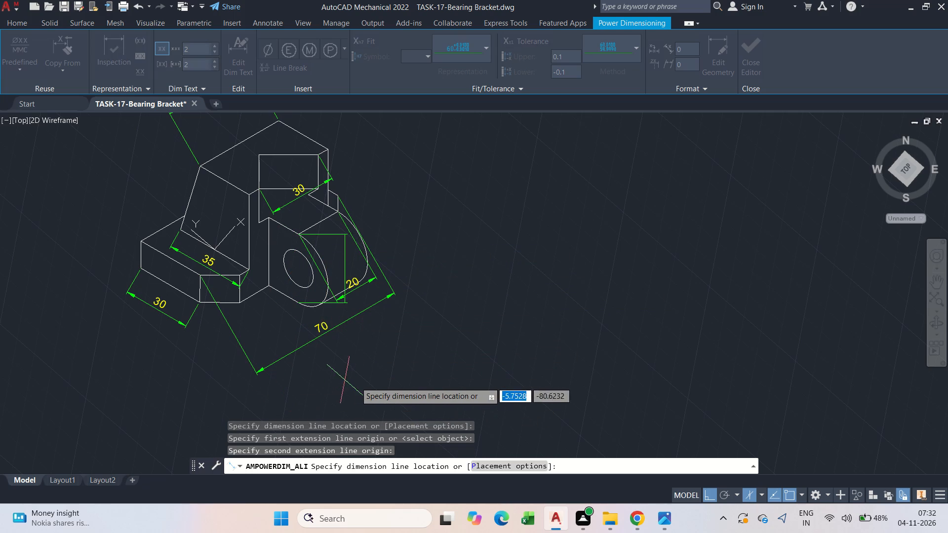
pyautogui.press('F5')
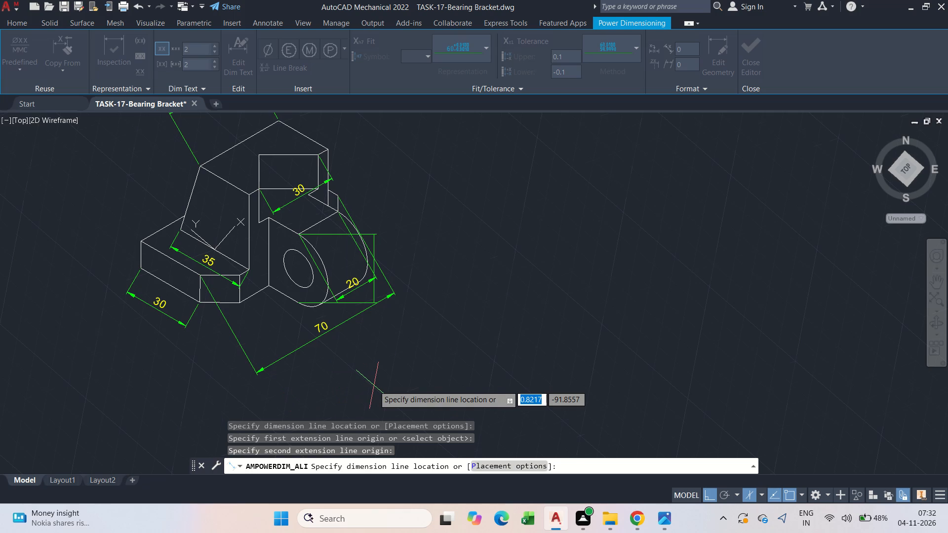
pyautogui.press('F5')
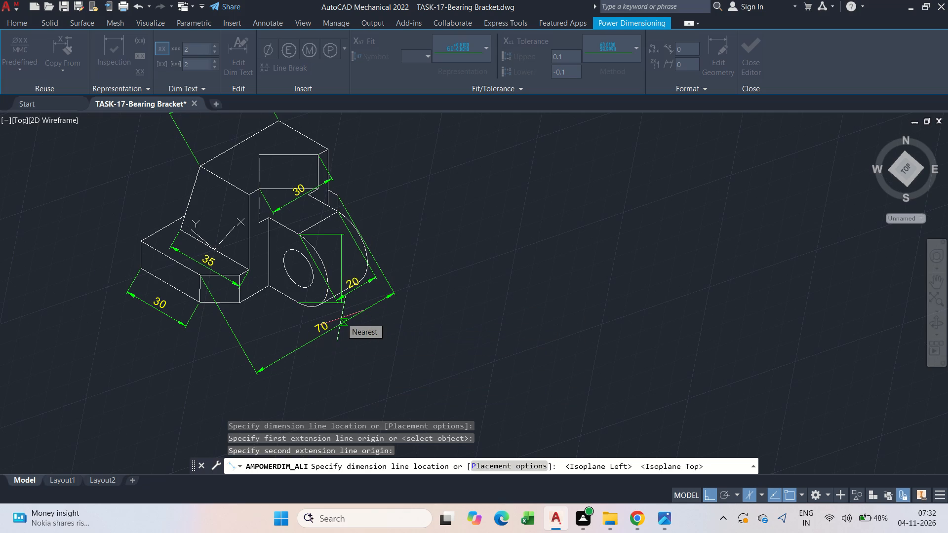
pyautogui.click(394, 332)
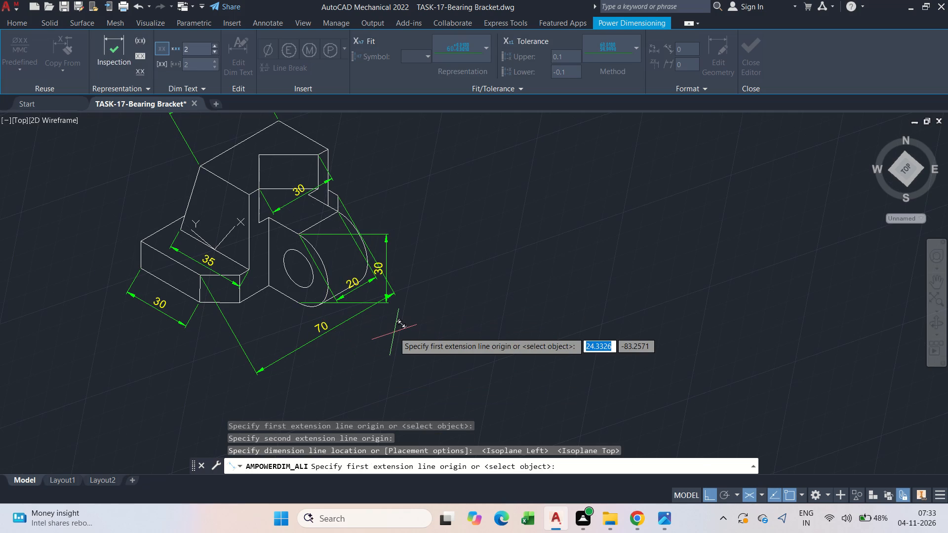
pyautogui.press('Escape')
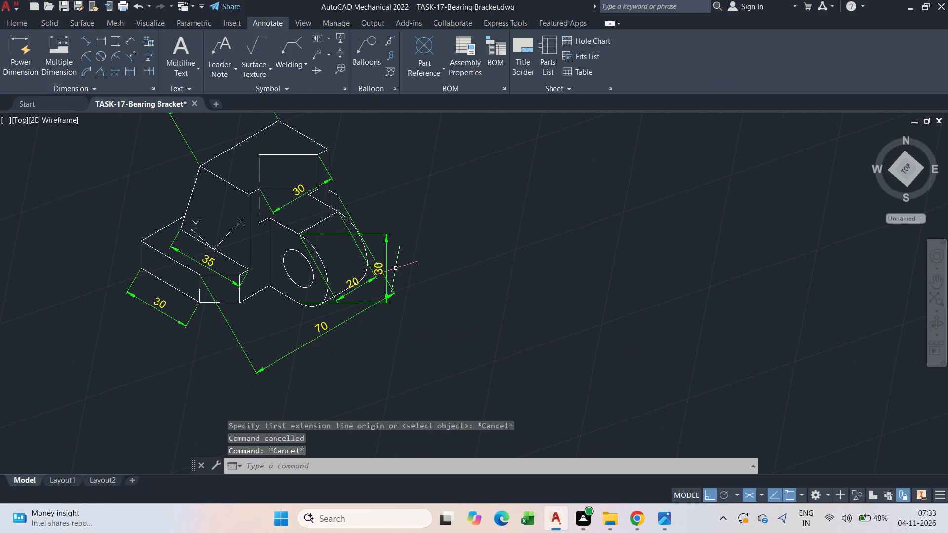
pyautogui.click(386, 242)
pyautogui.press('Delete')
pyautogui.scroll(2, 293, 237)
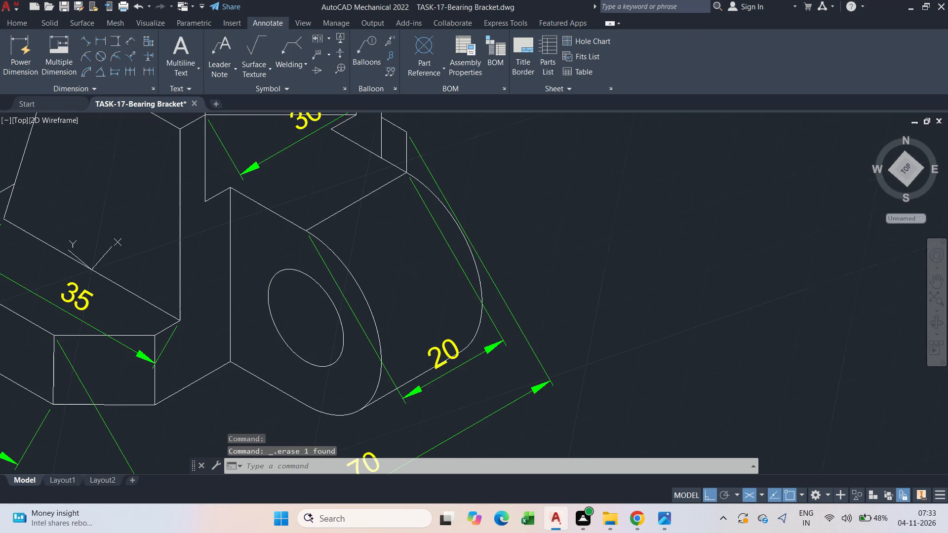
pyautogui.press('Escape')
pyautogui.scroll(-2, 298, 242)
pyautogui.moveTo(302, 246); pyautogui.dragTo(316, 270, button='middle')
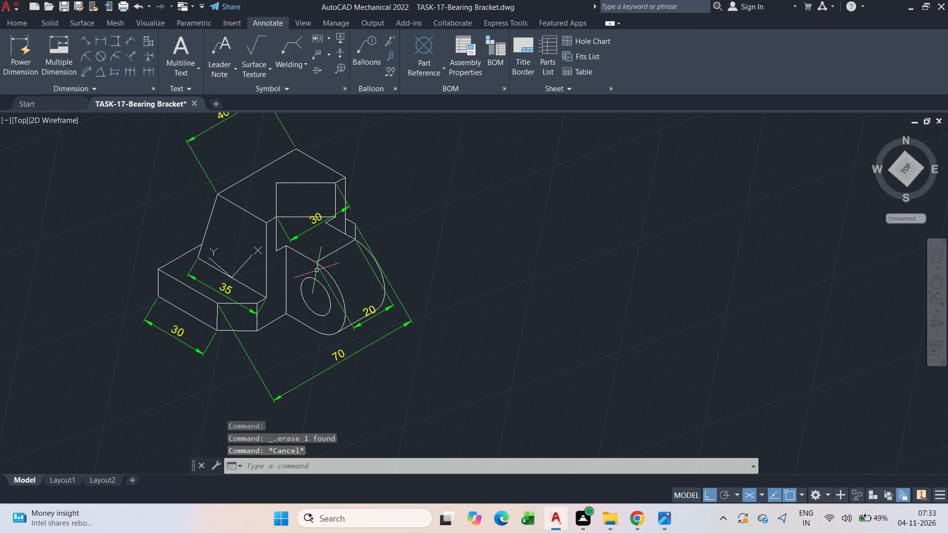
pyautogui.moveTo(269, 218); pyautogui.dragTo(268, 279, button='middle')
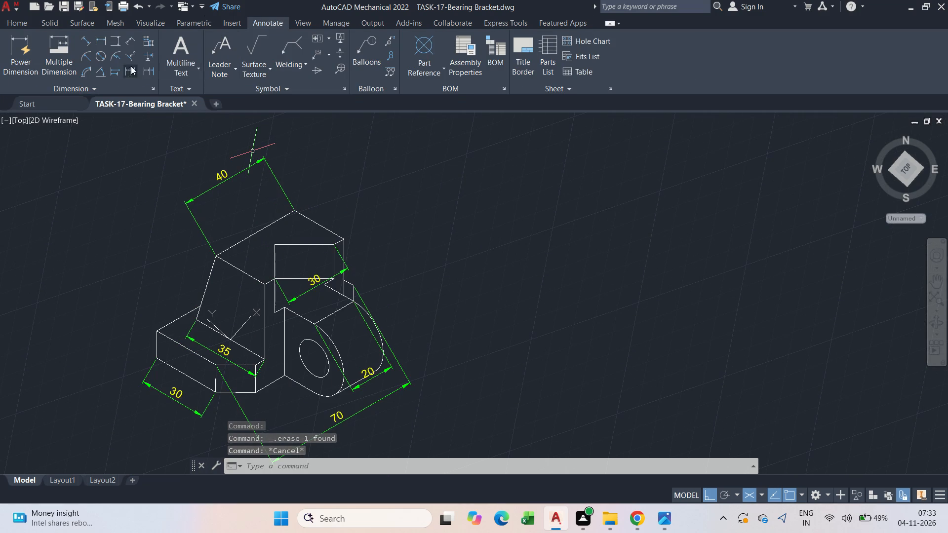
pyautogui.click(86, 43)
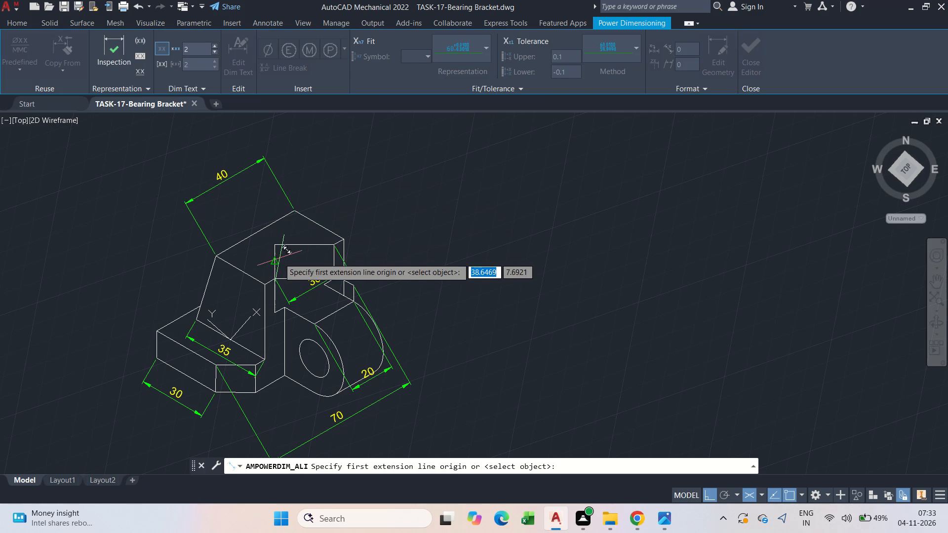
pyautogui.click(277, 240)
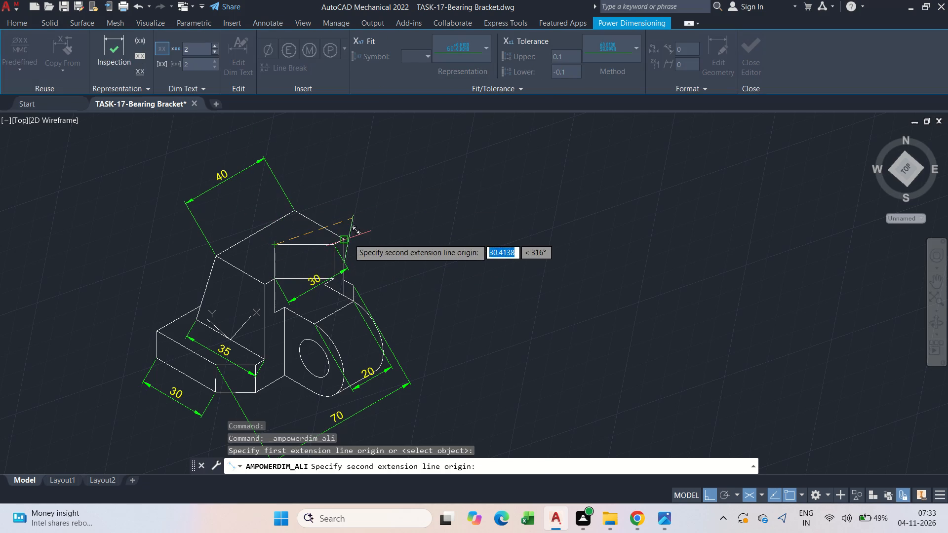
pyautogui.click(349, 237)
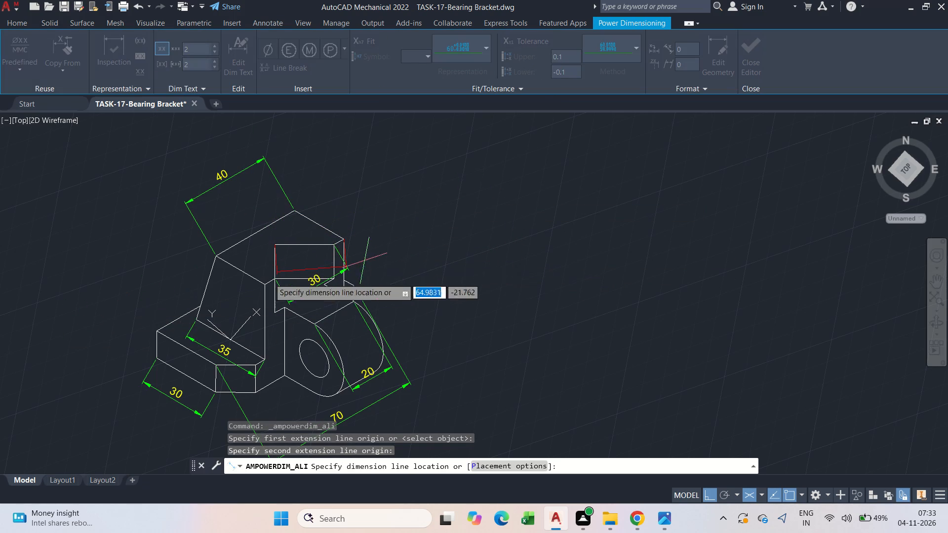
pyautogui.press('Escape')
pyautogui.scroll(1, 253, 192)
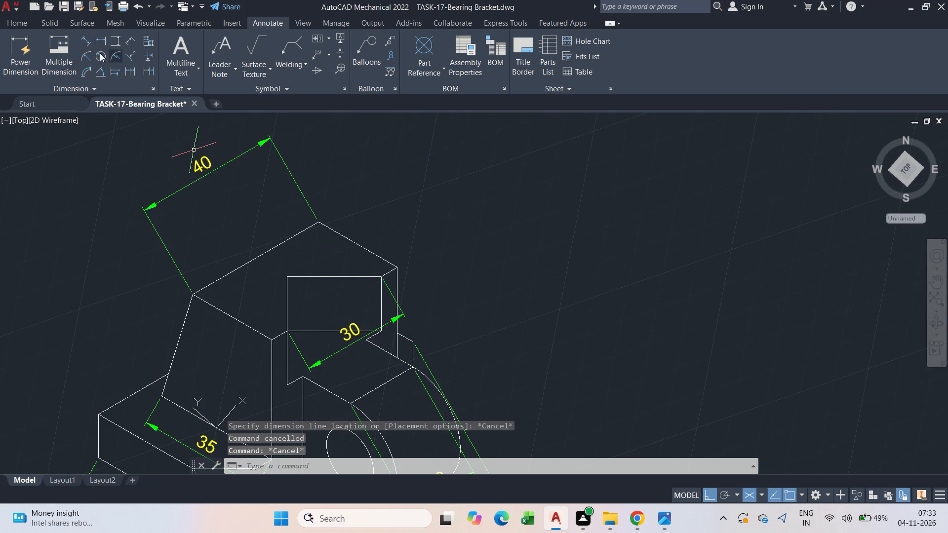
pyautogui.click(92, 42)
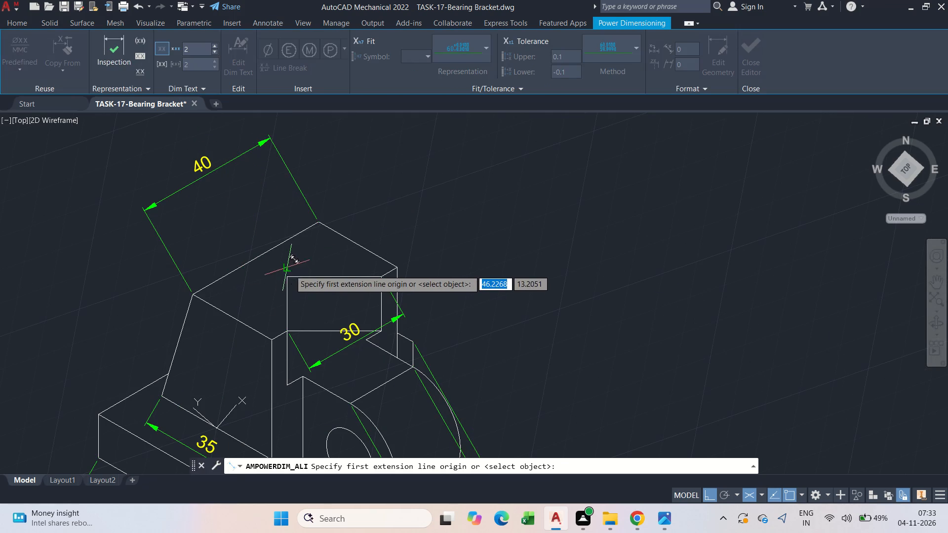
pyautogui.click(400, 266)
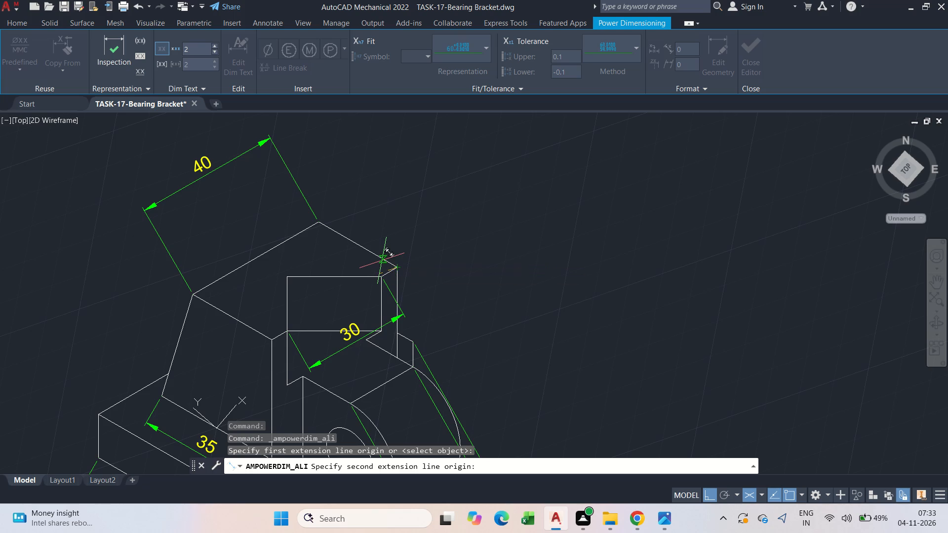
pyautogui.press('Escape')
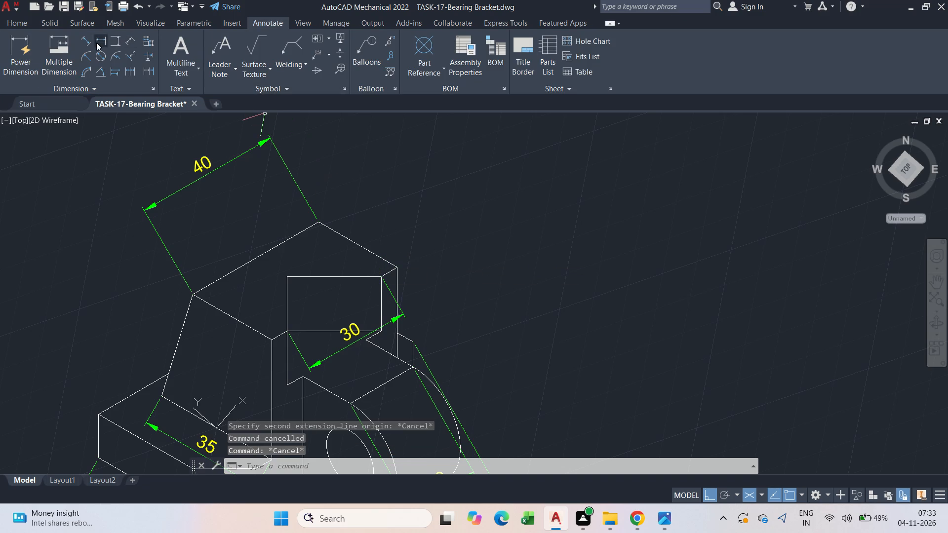
# Add an aligned dimension to the top edge of the upright's sloping side face, placed over the upright's top face.
pyautogui.click(92, 41)
pyautogui.moveTo(190, 295); pyautogui.dragTo(211, 324)
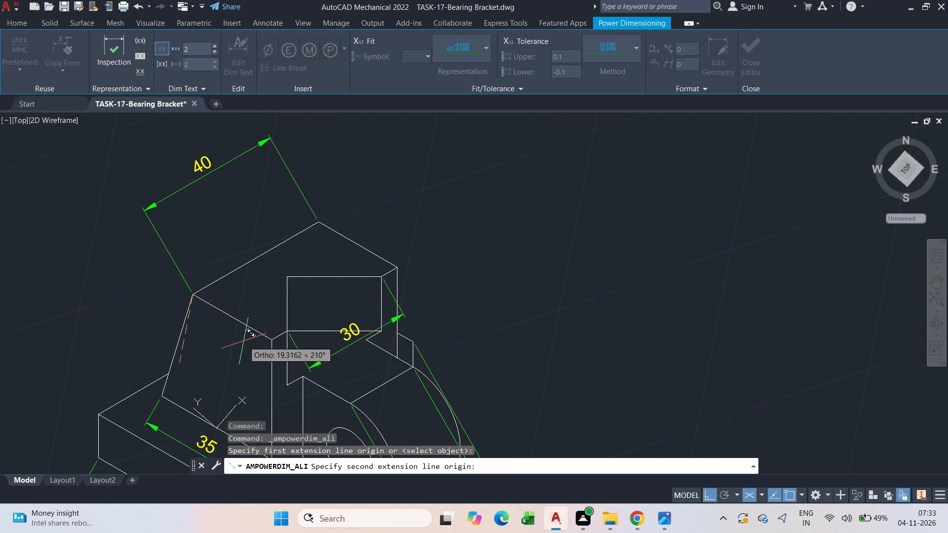
pyautogui.moveTo(268, 341); pyautogui.dragTo(266, 336)
pyautogui.click(266, 276)
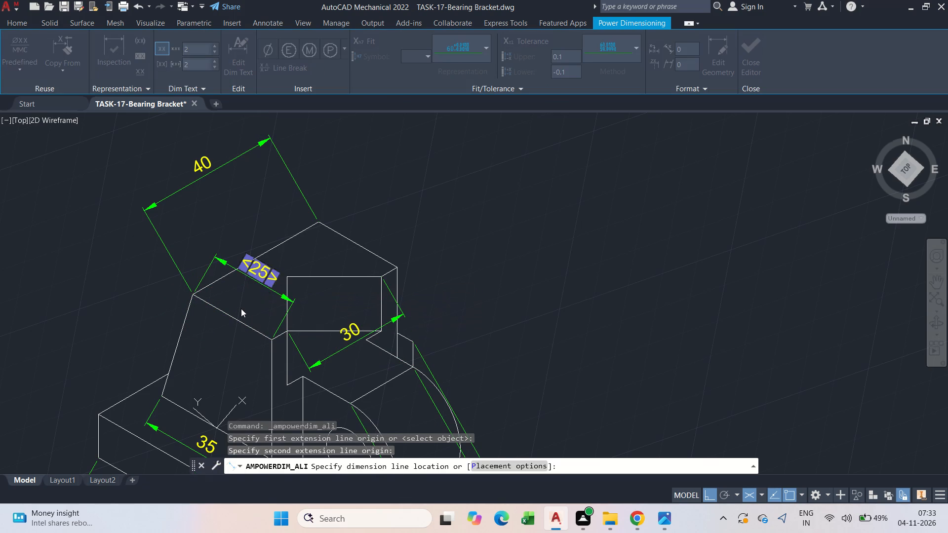
pyautogui.click(240, 308)
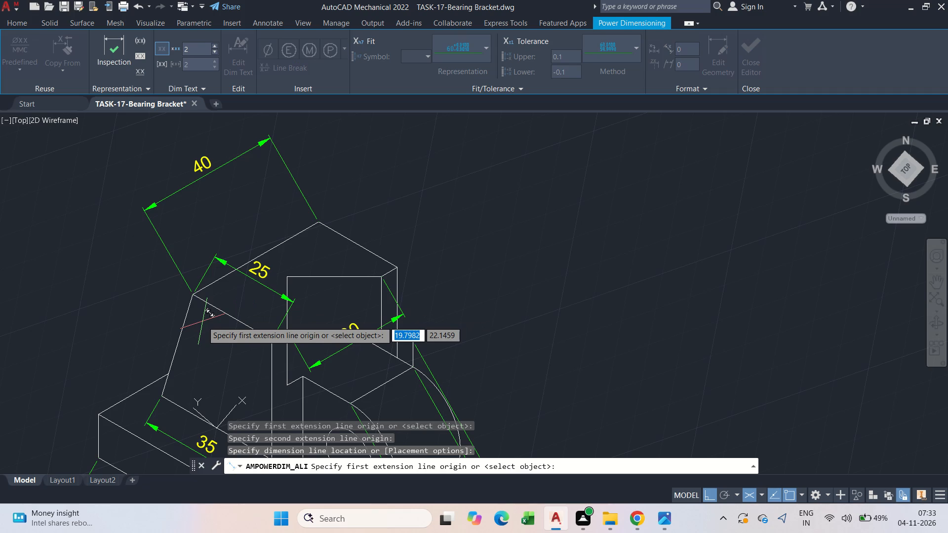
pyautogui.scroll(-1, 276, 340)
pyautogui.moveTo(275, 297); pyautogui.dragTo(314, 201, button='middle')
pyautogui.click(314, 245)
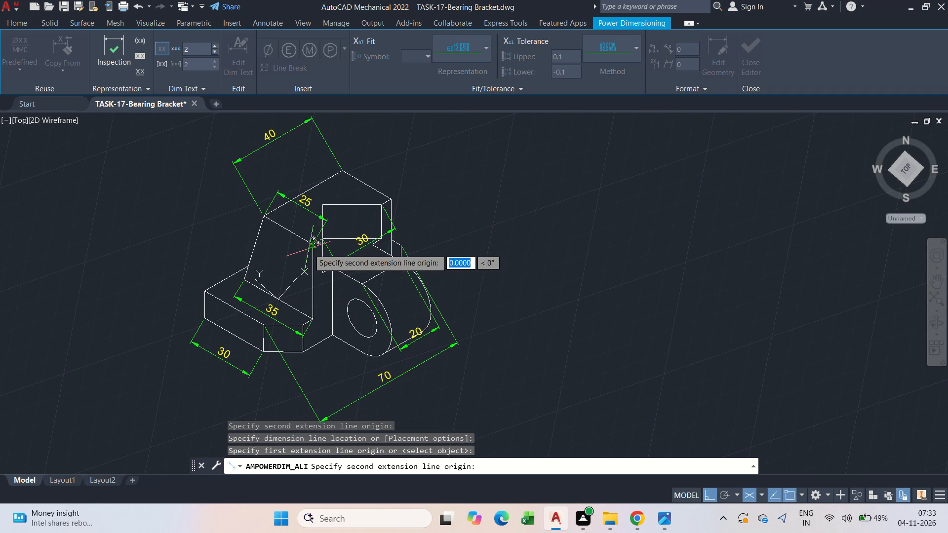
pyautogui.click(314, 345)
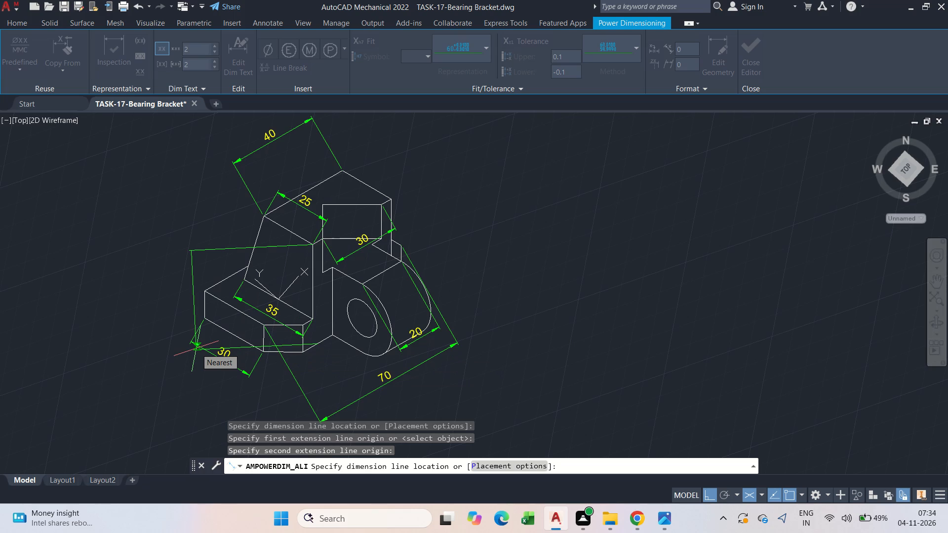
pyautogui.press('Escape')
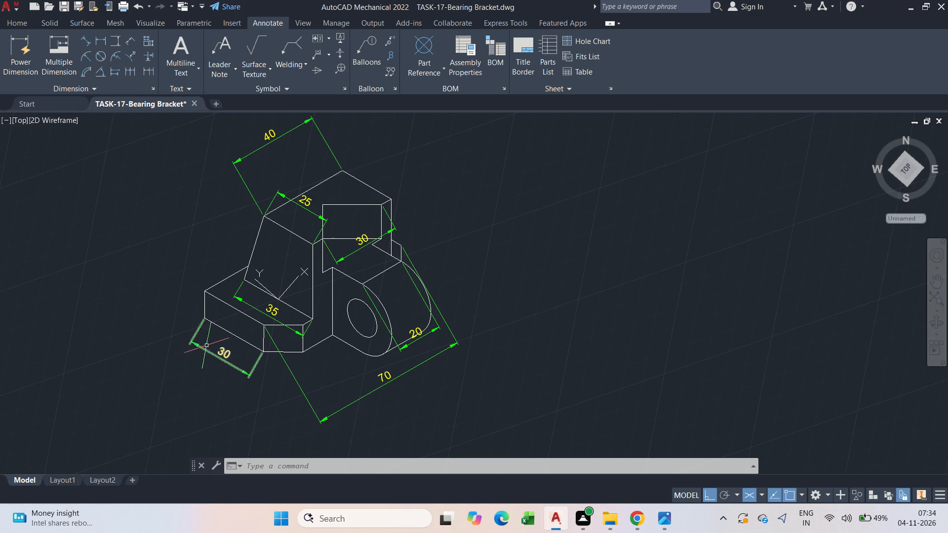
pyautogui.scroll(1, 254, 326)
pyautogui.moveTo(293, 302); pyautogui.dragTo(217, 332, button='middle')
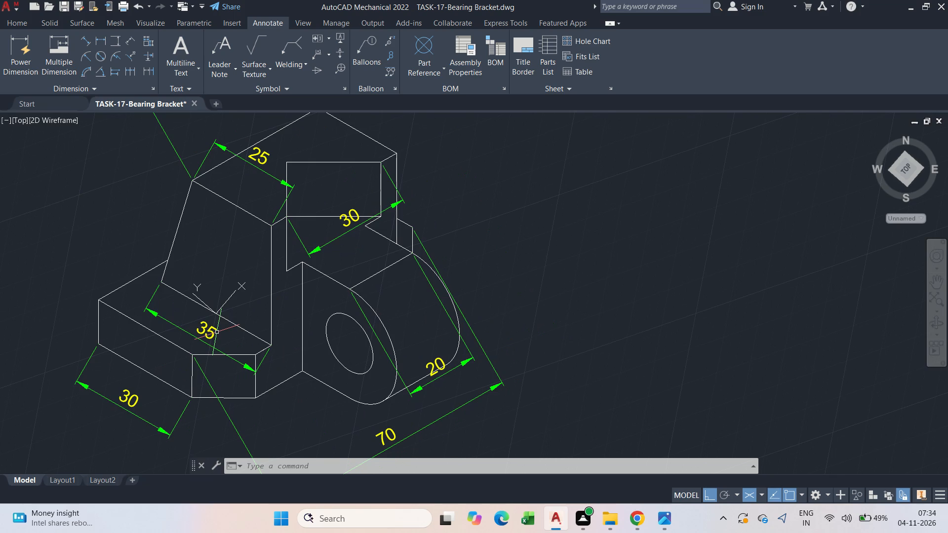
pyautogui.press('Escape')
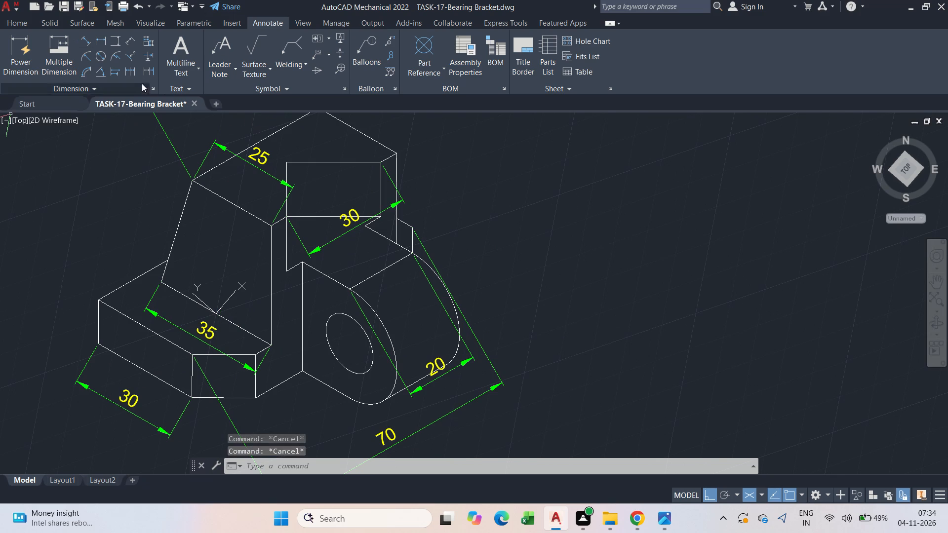
# Add an aligned dimension from the midpoint of the upright's long outer top edge to the notch's nearest top corner, placed above the bracket.
pyautogui.click(90, 41)
pyautogui.scroll(1, 287, 124)
pyautogui.moveTo(287, 125); pyautogui.dragTo(289, 146, button='middle')
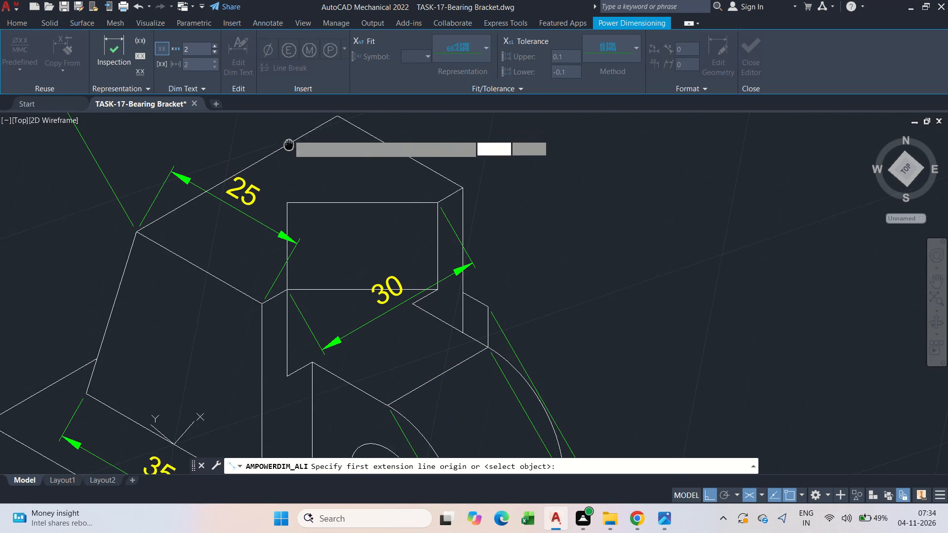
pyautogui.moveTo(289, 146); pyautogui.dragTo(286, 148, button='middle')
pyautogui.click(237, 174)
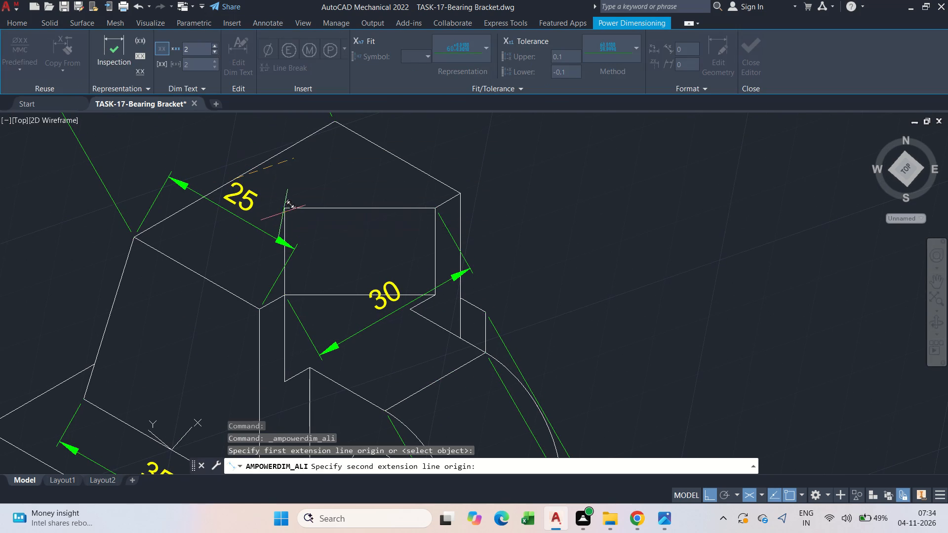
pyautogui.click(281, 210)
pyautogui.moveTo(384, 163); pyautogui.dragTo(377, 235, button='middle')
pyautogui.scroll(-1, 377, 235)
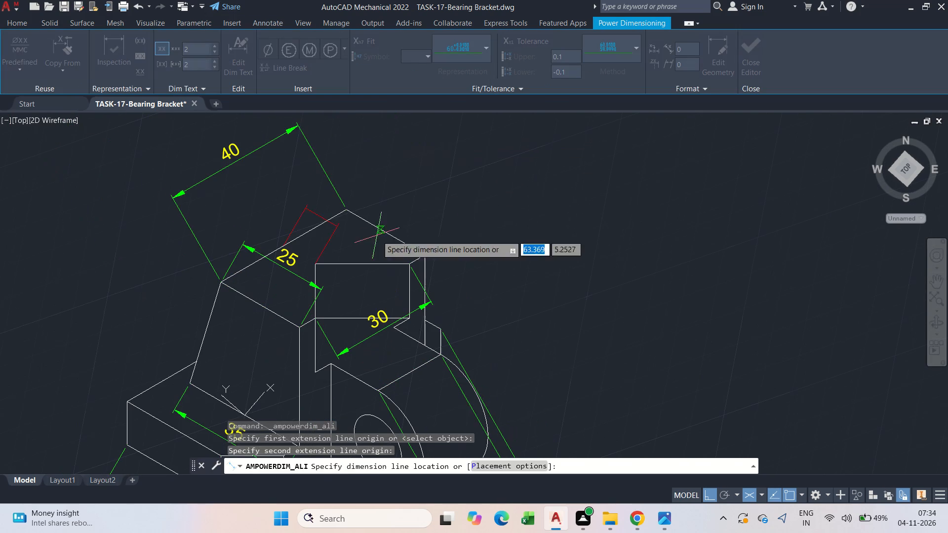
pyautogui.click(483, 175)
pyautogui.moveTo(425, 215); pyautogui.dragTo(280, 305, button='middle')
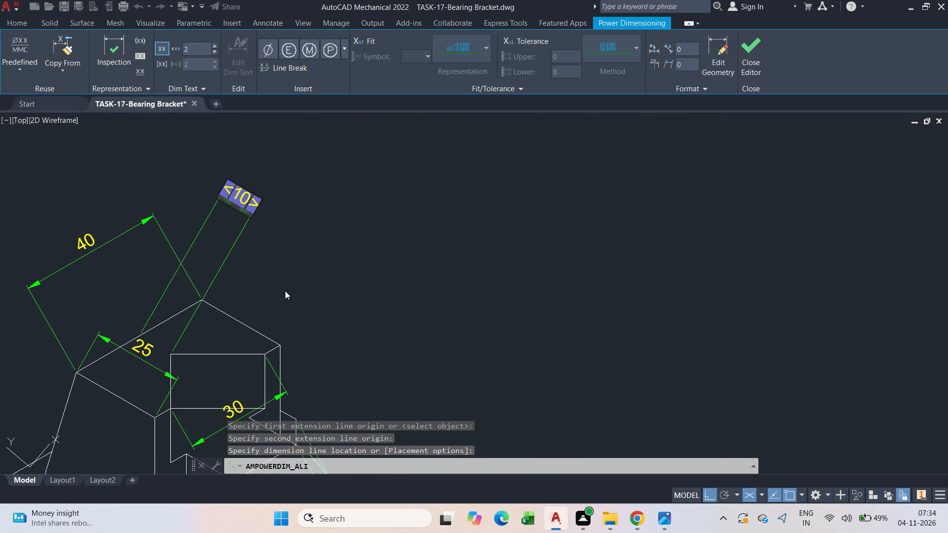
pyautogui.click(285, 291)
pyautogui.press('Escape')
pyautogui.moveTo(285, 291); pyautogui.dragTo(324, 230, button='middle')
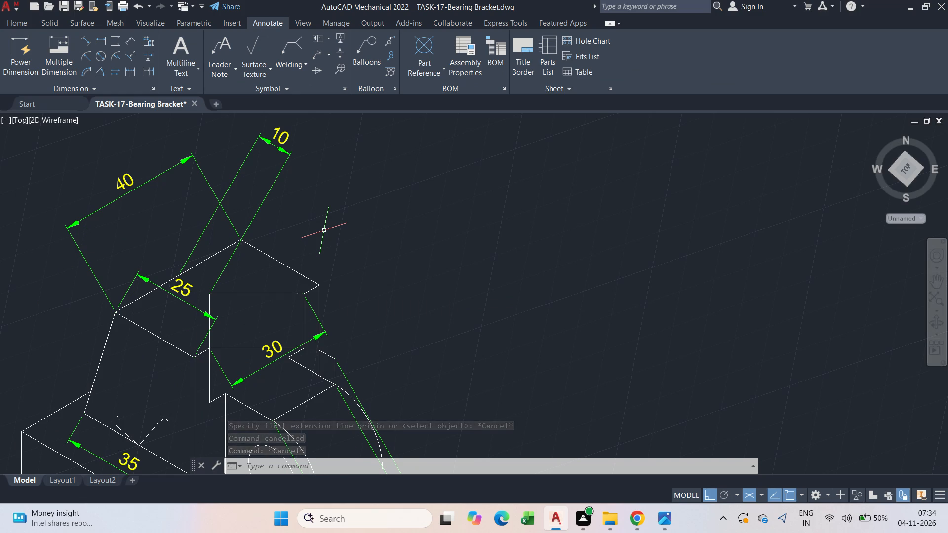
# Add an aligned dimension to the base's outer vertical edge for its thickness, placed just outside the base.
pyautogui.scroll(-1, 415, 371)
pyautogui.moveTo(413, 365); pyautogui.dragTo(414, 217, button='middle')
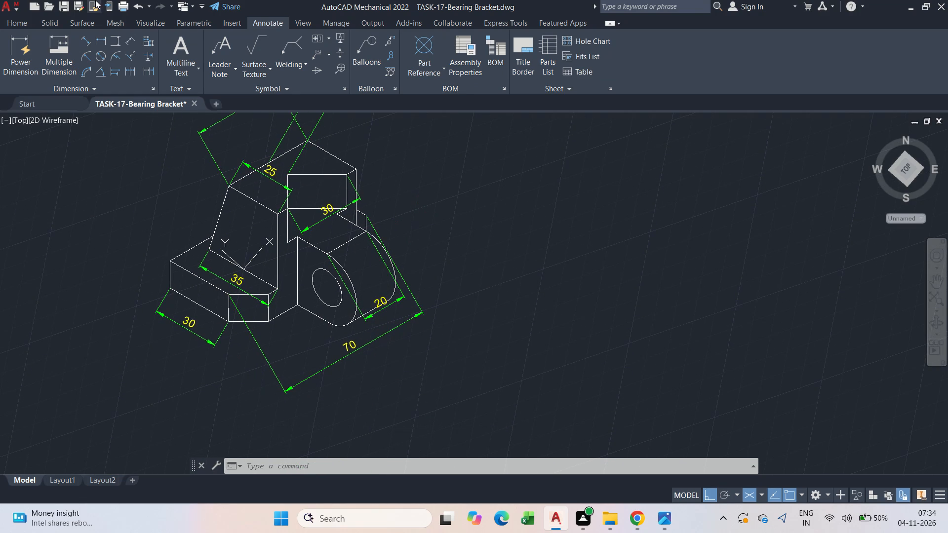
pyautogui.click(87, 46)
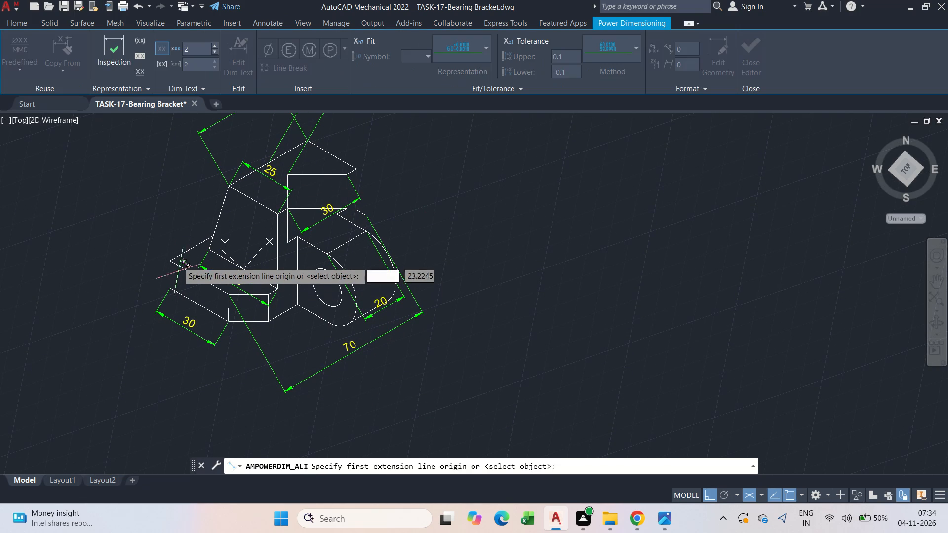
pyautogui.moveTo(171, 259); pyautogui.dragTo(171, 264)
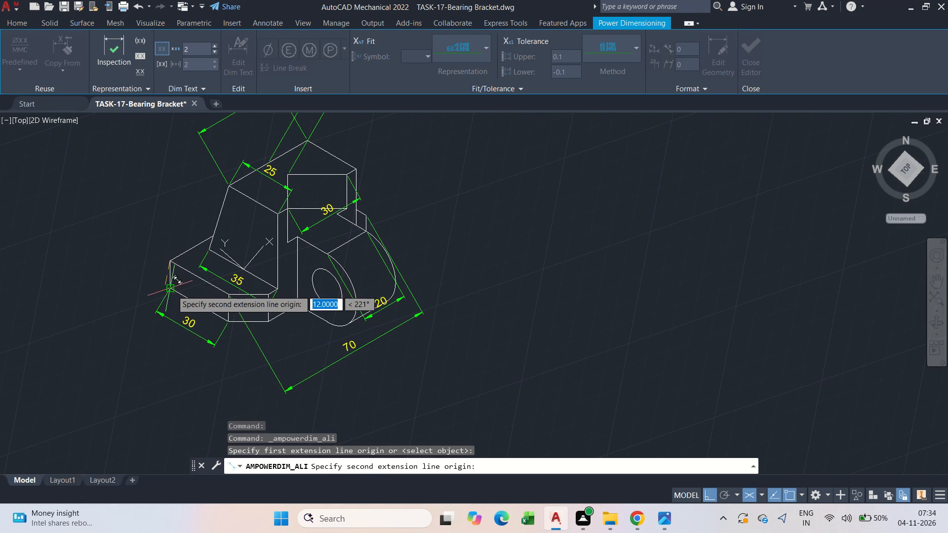
pyautogui.click(172, 290)
pyautogui.click(143, 269)
pyautogui.click(198, 321)
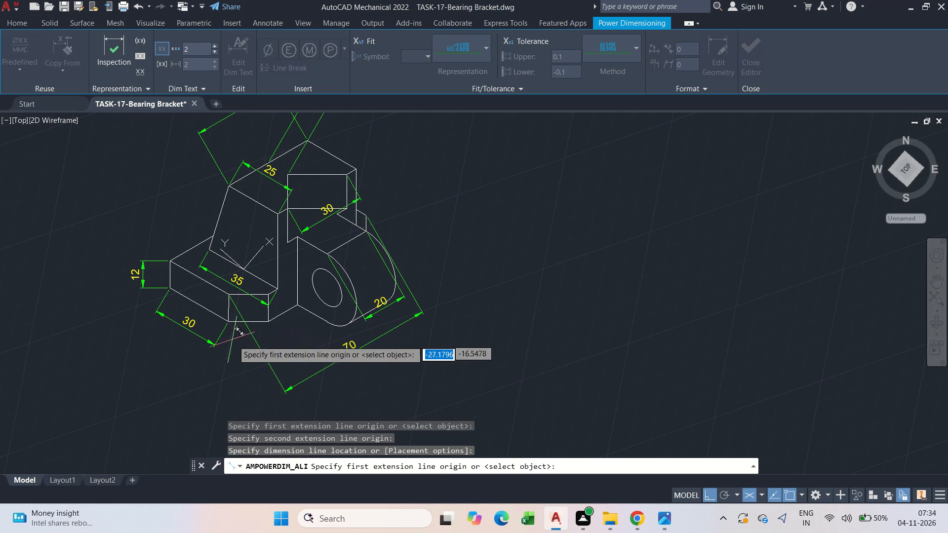
pyautogui.press('Escape')
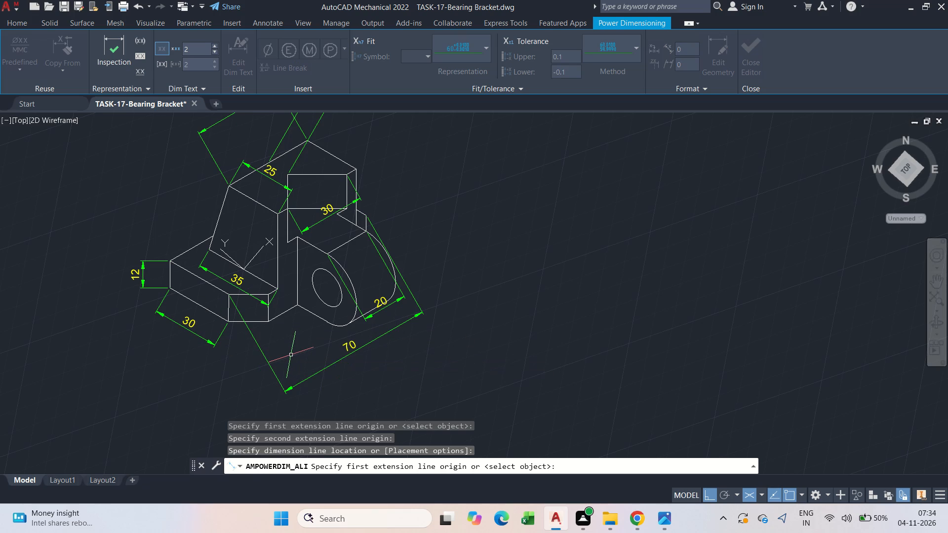
# Oblique the 10 dimension above the bracket, picking the angle along the short top edge at the notch's far corner.
pyautogui.moveTo(299, 199); pyautogui.dragTo(411, 372, button='middle')
pyautogui.moveTo(397, 286); pyautogui.dragTo(372, 240, button='middle')
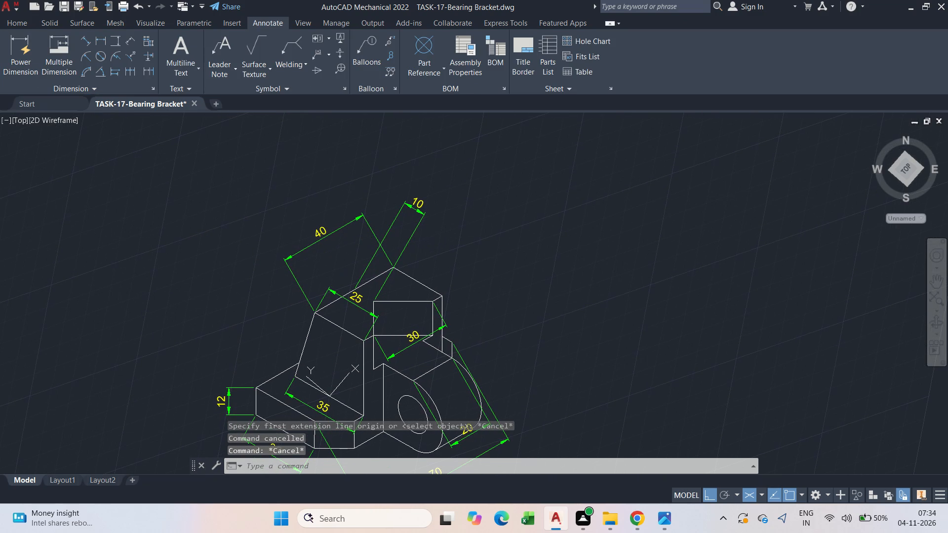
pyautogui.write('dim')
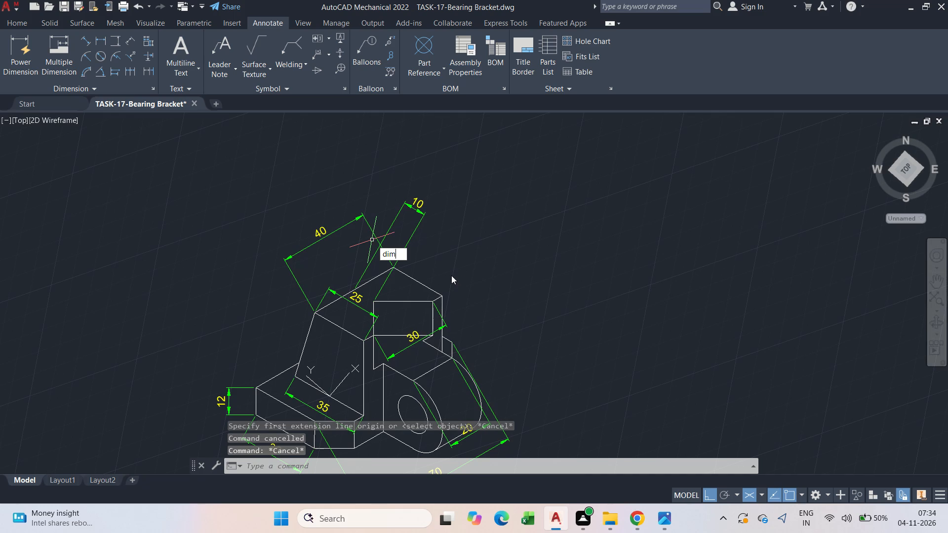
pyautogui.click(443, 278)
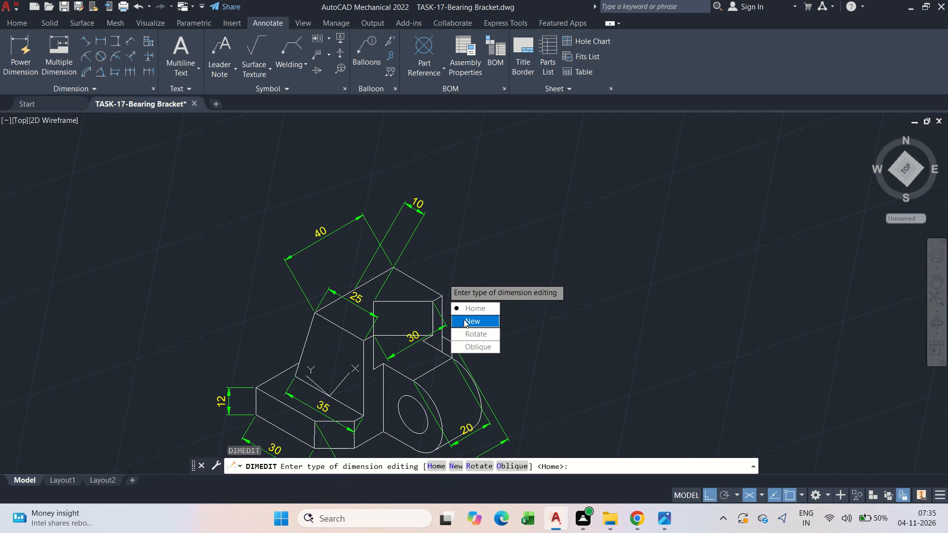
pyautogui.moveTo(476, 352); pyautogui.dragTo(441, 278)
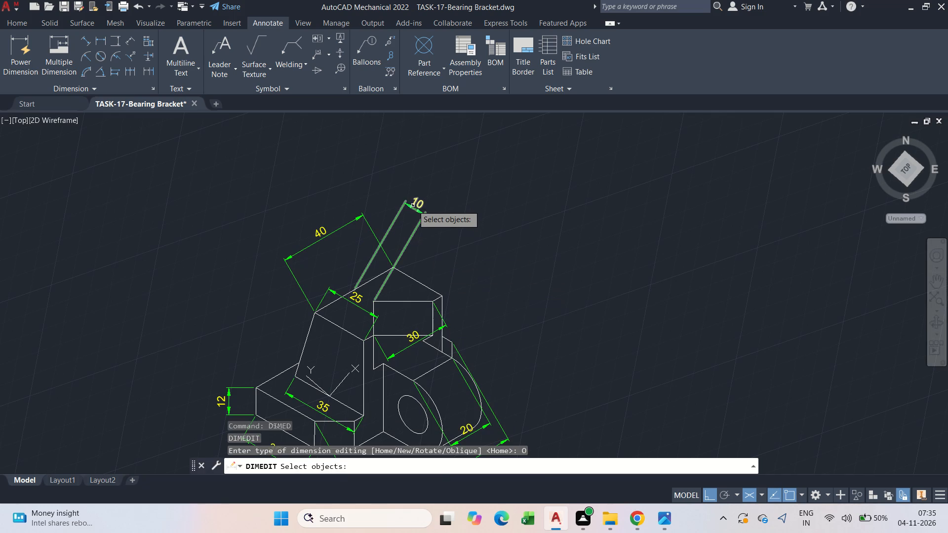
pyautogui.click(413, 205)
pyautogui.moveTo(454, 275); pyautogui.dragTo(375, 214, button='middle')
pyautogui.press('space')
pyautogui.scroll(1, 360, 245)
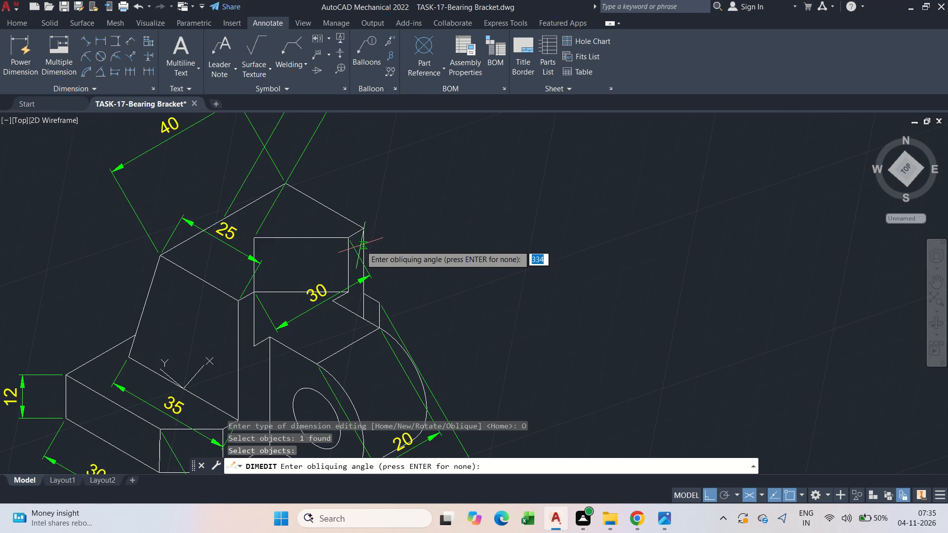
pyautogui.click(350, 238)
pyautogui.click(360, 226)
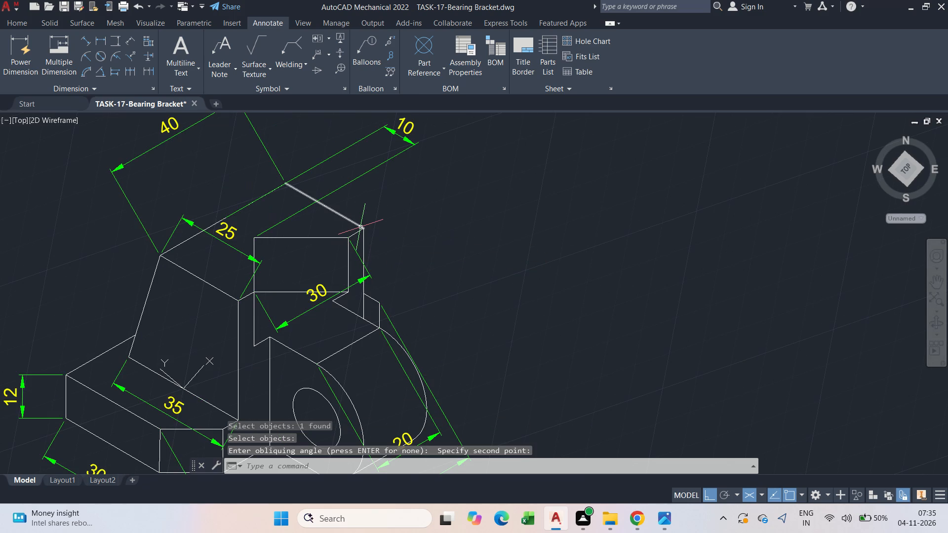
pyautogui.press('Escape')
pyautogui.press('Escape')
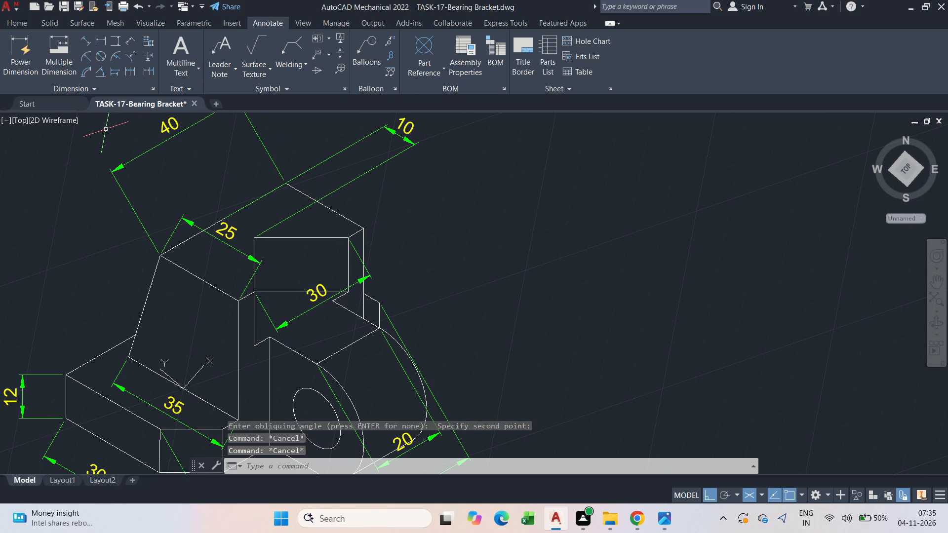
# Oblique the 40 and 12 dimensions together, picking the angle from two points along the base's long front top edge.
pyautogui.write('dim')
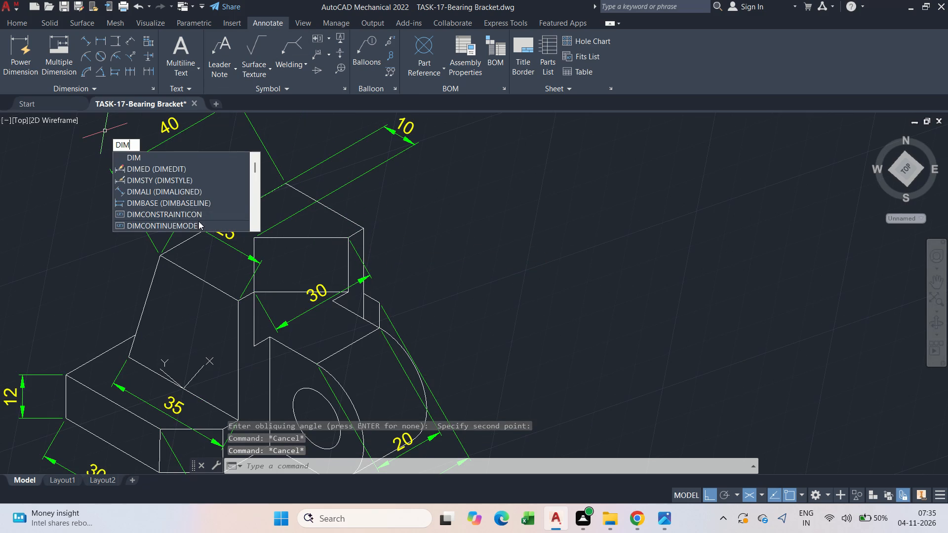
pyautogui.click(179, 171)
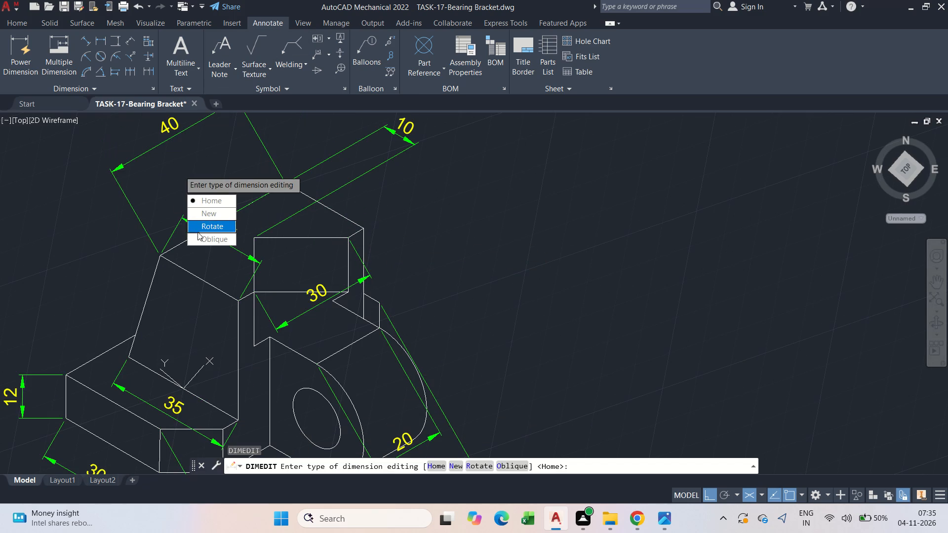
pyautogui.moveTo(200, 240); pyautogui.dragTo(179, 171)
pyautogui.moveTo(165, 153); pyautogui.dragTo(196, 175, button='middle')
pyautogui.click(192, 163)
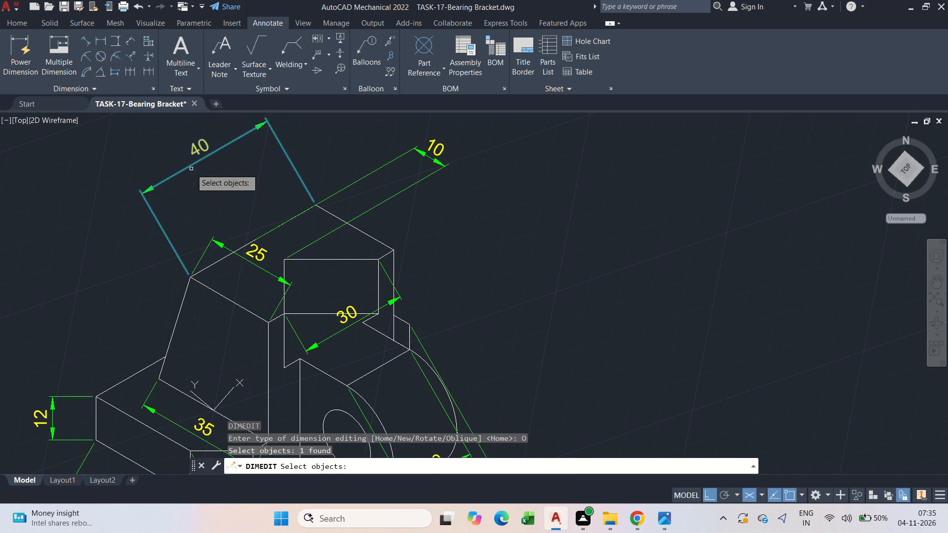
pyautogui.scroll(-1, 193, 182)
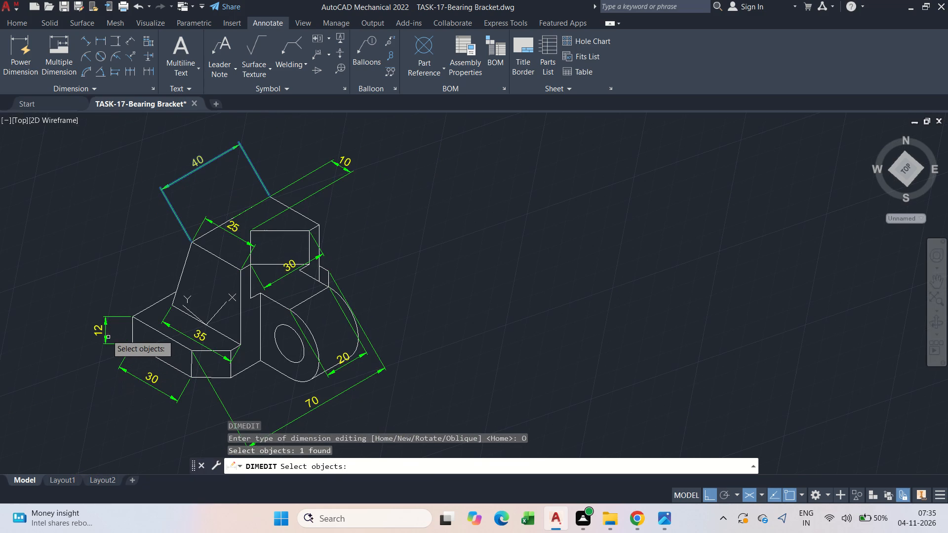
pyautogui.click(104, 331)
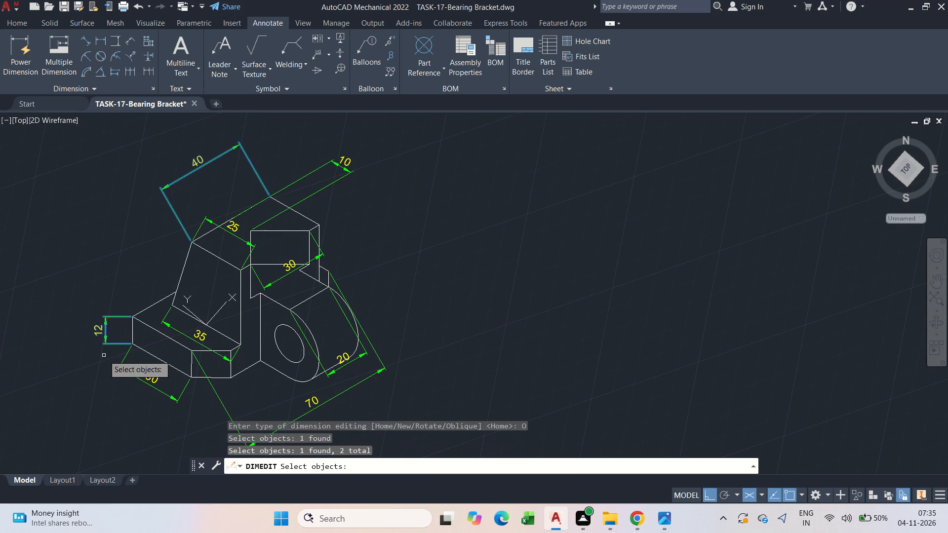
pyautogui.press('space')
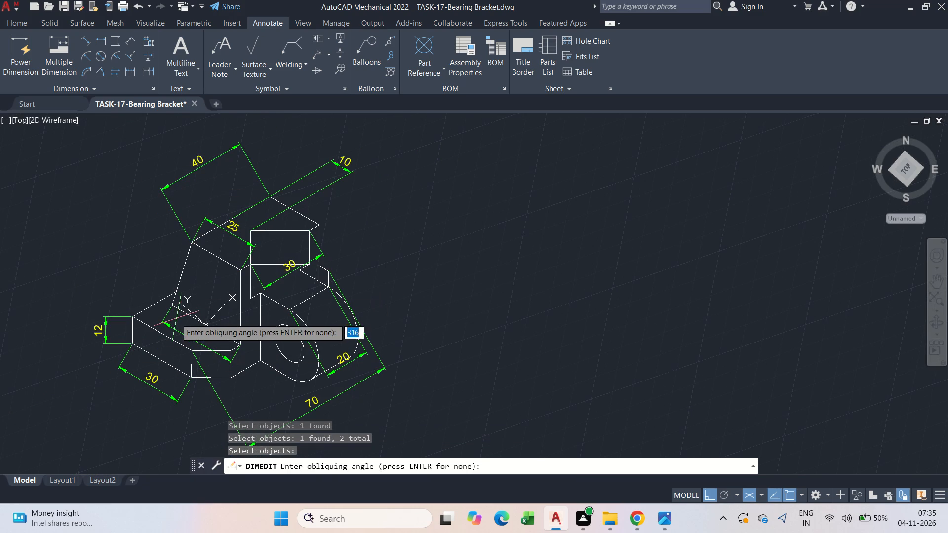
pyautogui.click(166, 340)
pyautogui.click(155, 330)
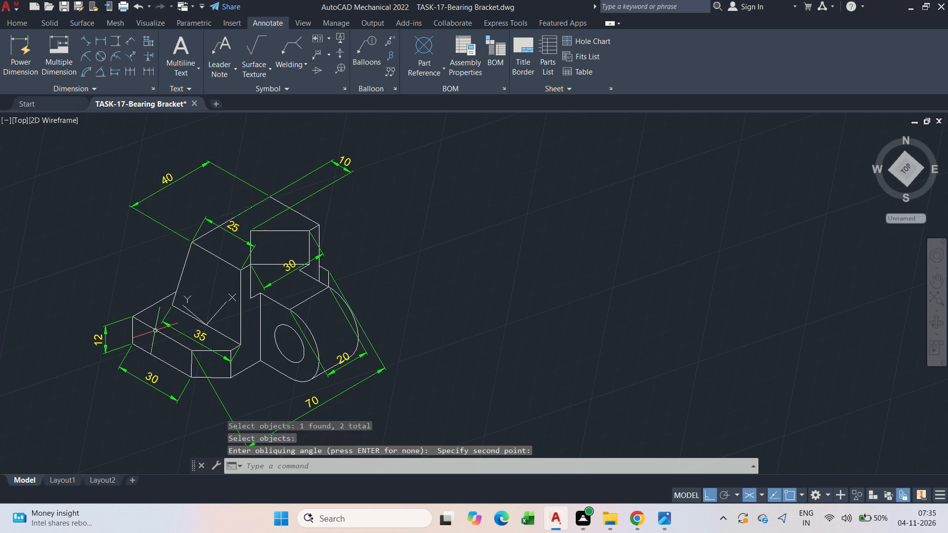
pyautogui.press('Escape')
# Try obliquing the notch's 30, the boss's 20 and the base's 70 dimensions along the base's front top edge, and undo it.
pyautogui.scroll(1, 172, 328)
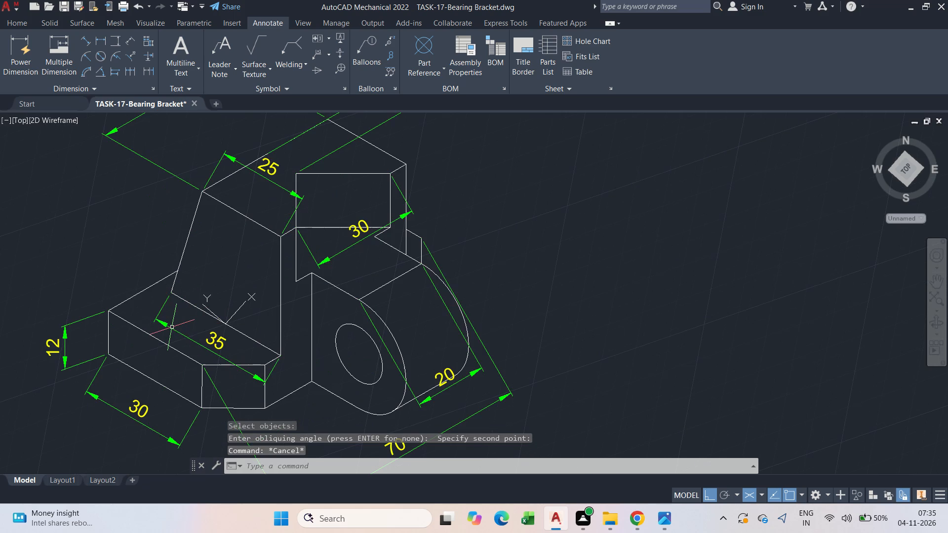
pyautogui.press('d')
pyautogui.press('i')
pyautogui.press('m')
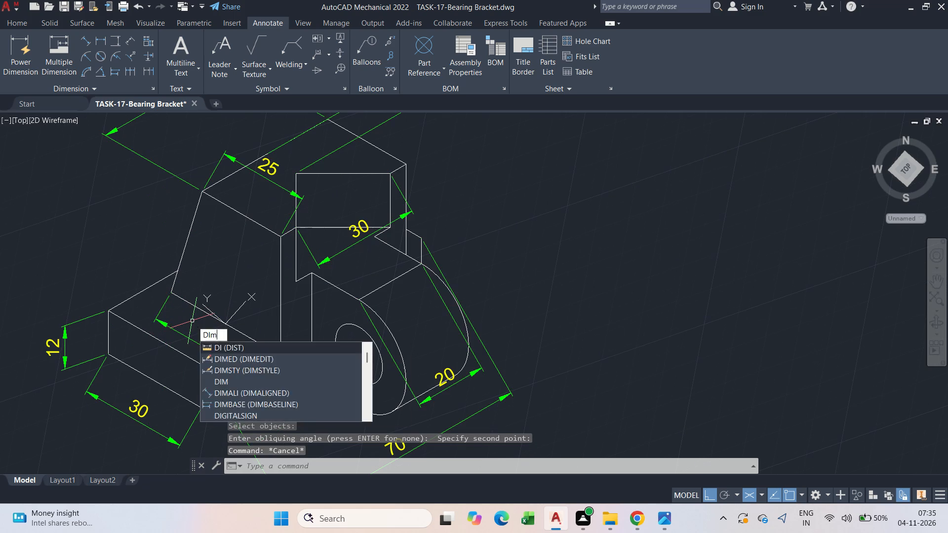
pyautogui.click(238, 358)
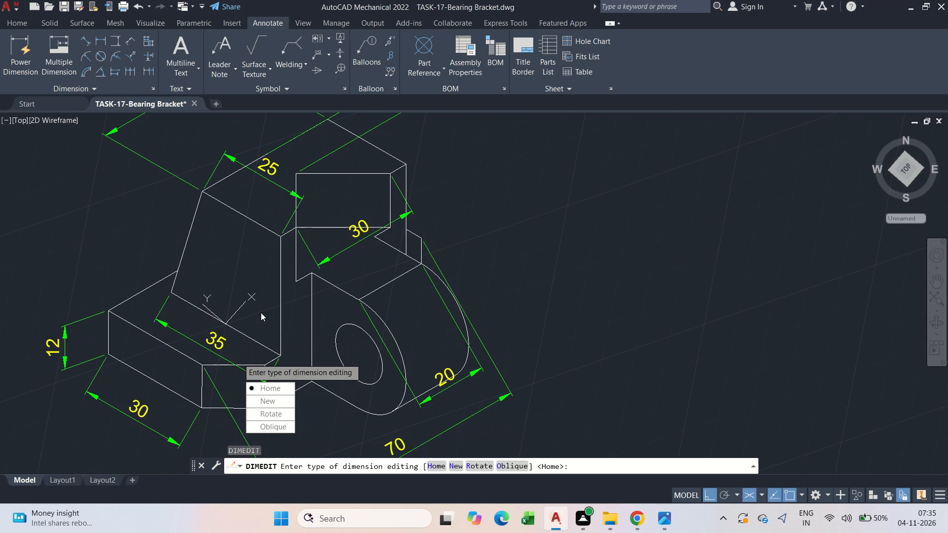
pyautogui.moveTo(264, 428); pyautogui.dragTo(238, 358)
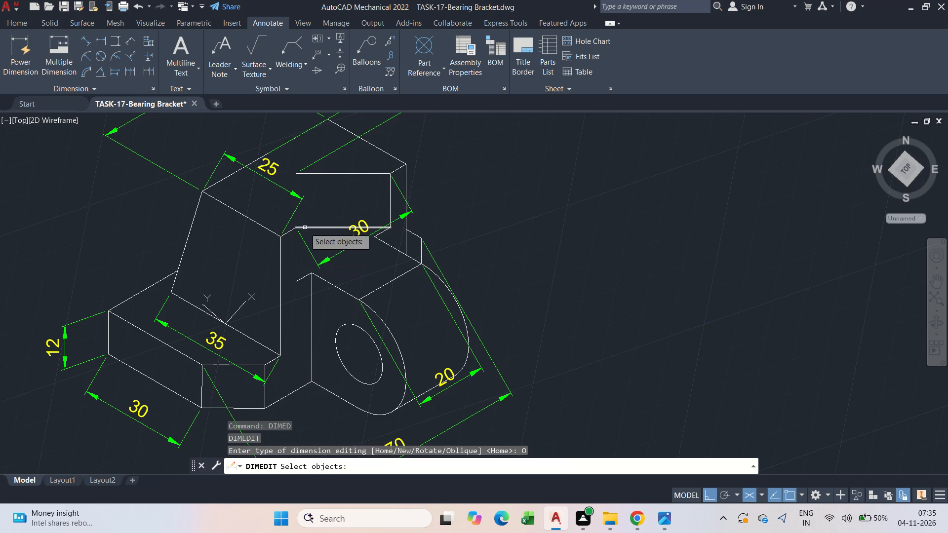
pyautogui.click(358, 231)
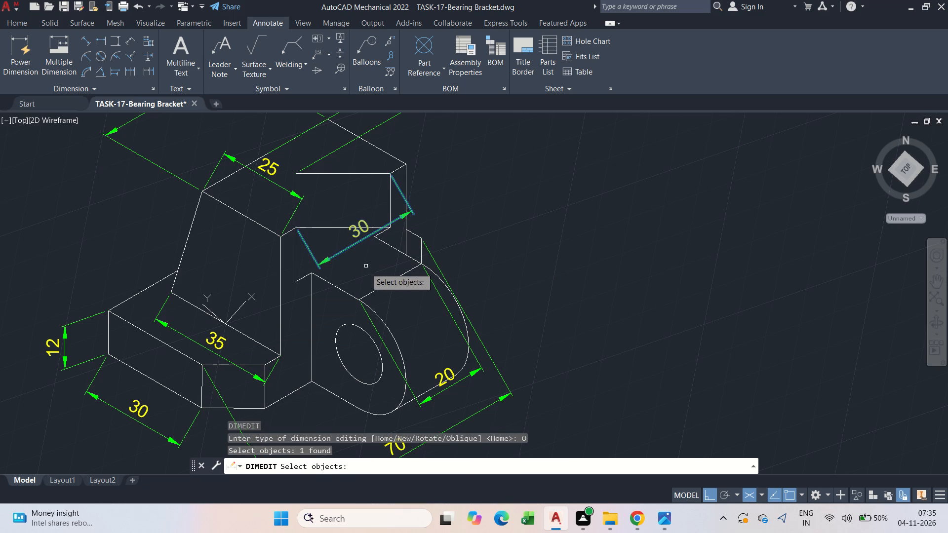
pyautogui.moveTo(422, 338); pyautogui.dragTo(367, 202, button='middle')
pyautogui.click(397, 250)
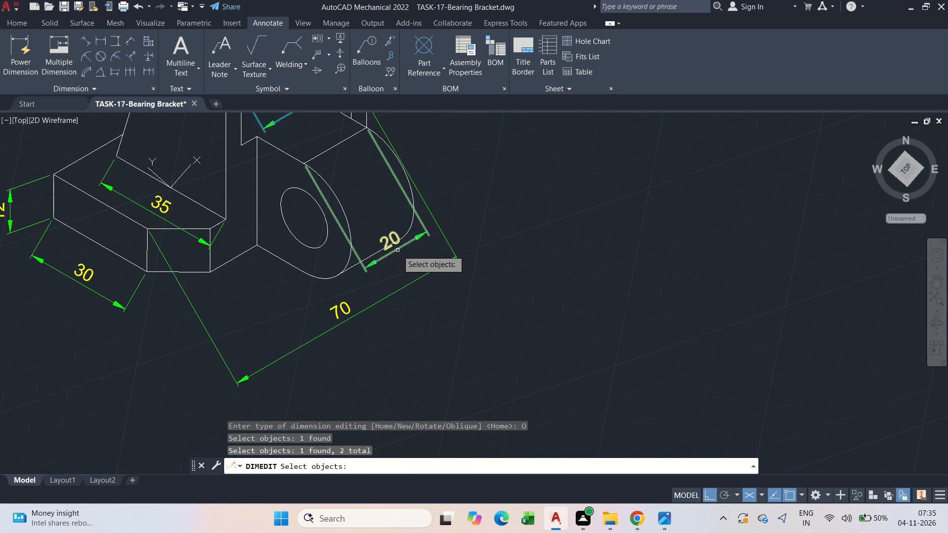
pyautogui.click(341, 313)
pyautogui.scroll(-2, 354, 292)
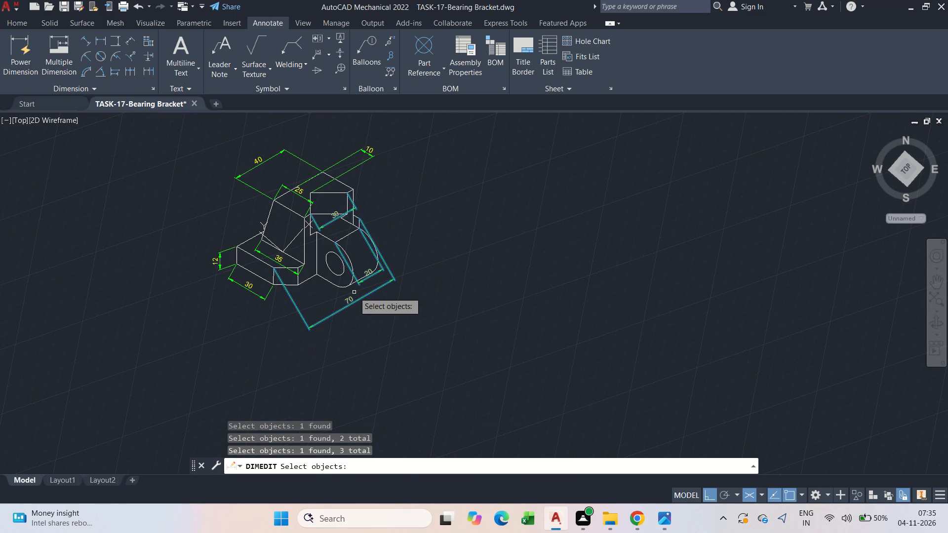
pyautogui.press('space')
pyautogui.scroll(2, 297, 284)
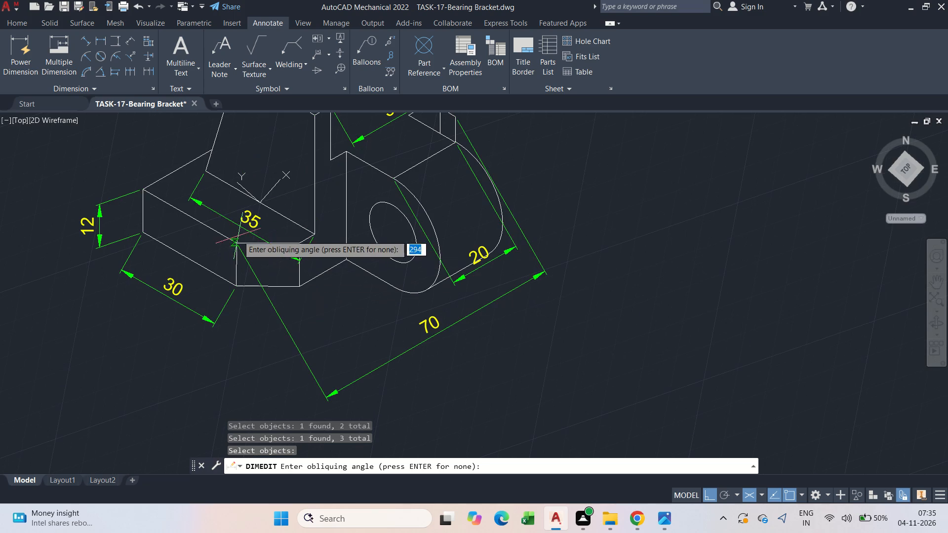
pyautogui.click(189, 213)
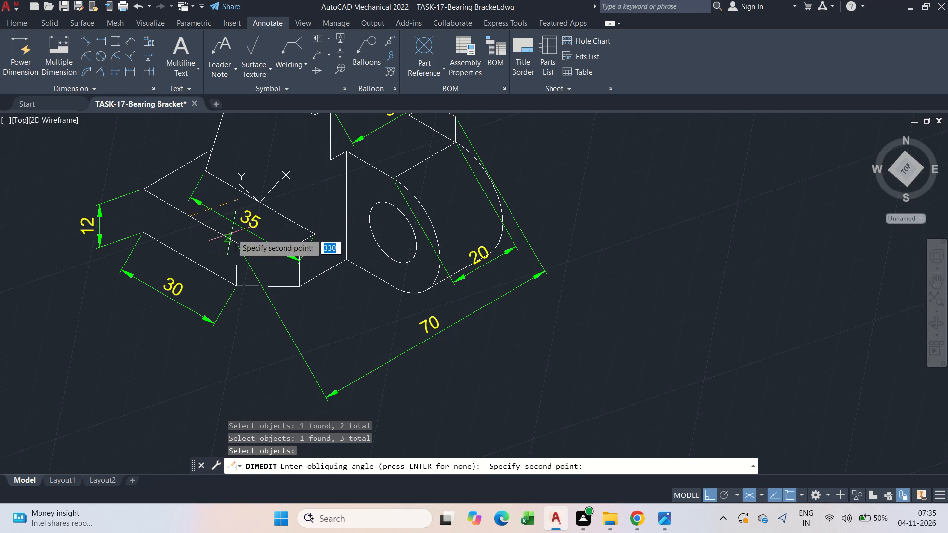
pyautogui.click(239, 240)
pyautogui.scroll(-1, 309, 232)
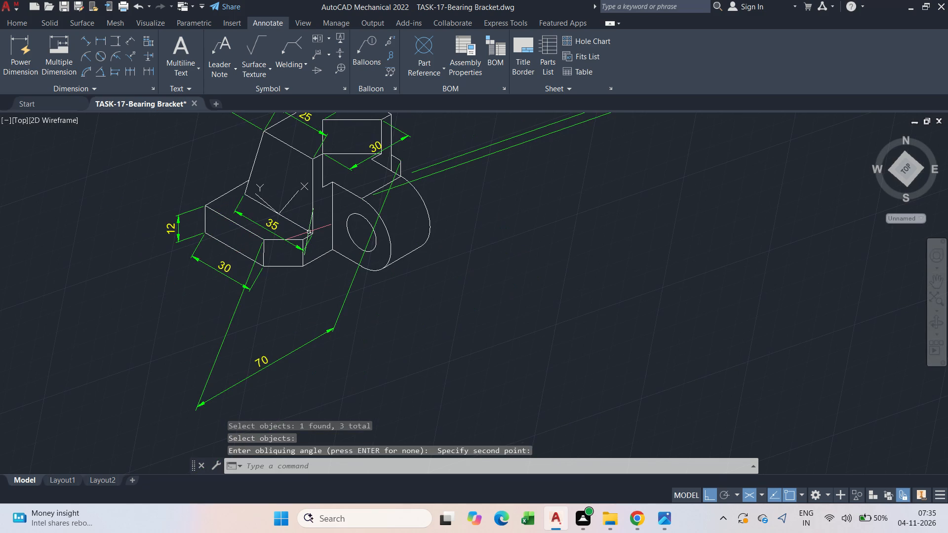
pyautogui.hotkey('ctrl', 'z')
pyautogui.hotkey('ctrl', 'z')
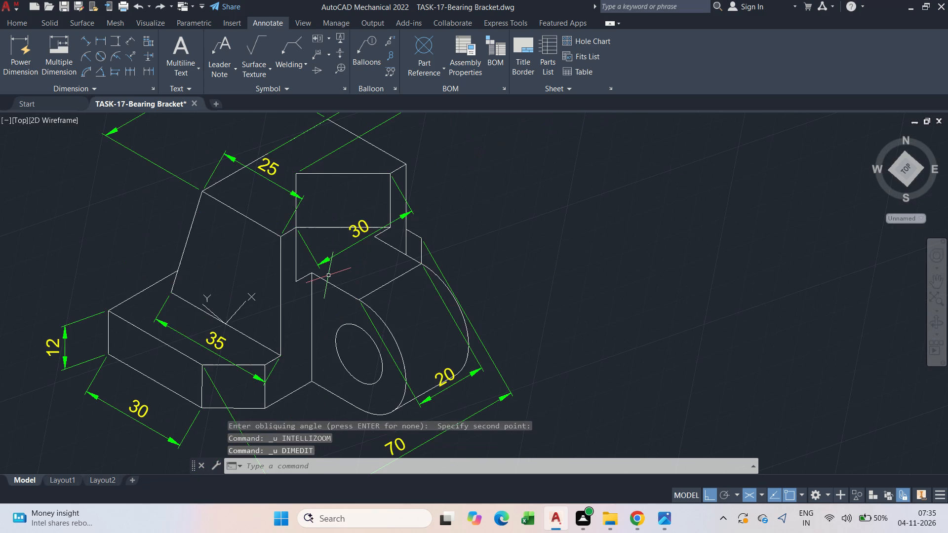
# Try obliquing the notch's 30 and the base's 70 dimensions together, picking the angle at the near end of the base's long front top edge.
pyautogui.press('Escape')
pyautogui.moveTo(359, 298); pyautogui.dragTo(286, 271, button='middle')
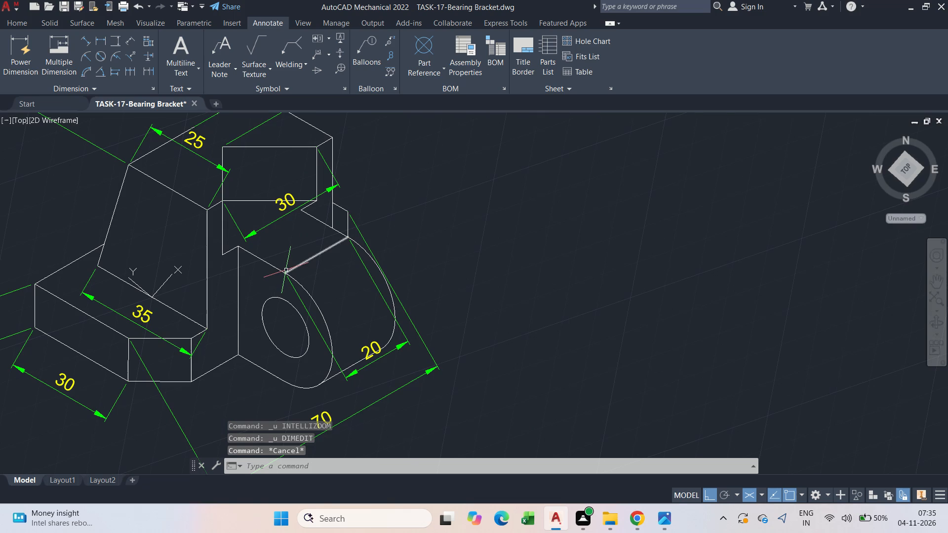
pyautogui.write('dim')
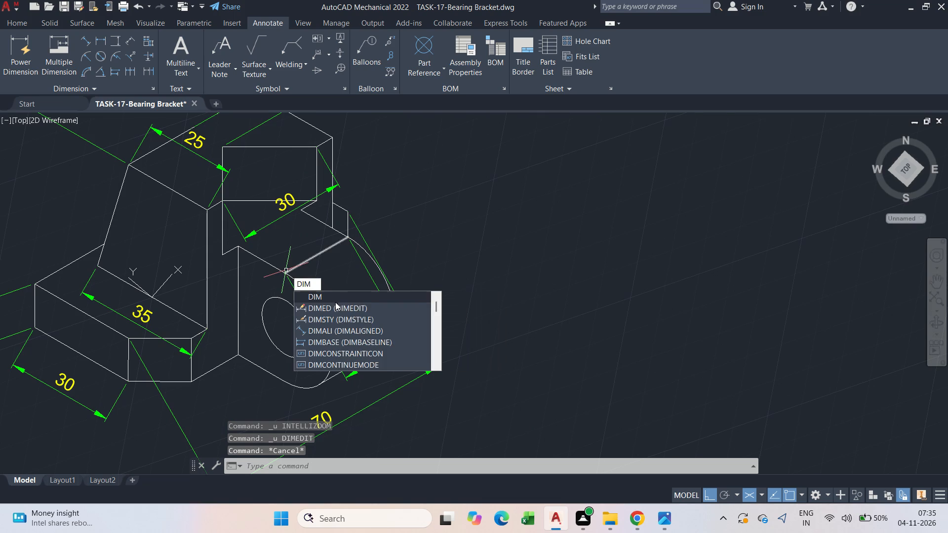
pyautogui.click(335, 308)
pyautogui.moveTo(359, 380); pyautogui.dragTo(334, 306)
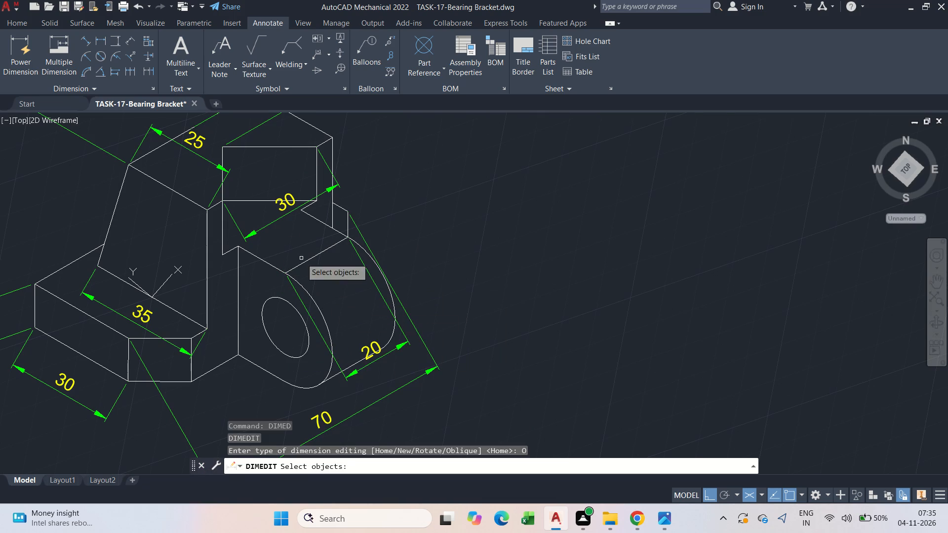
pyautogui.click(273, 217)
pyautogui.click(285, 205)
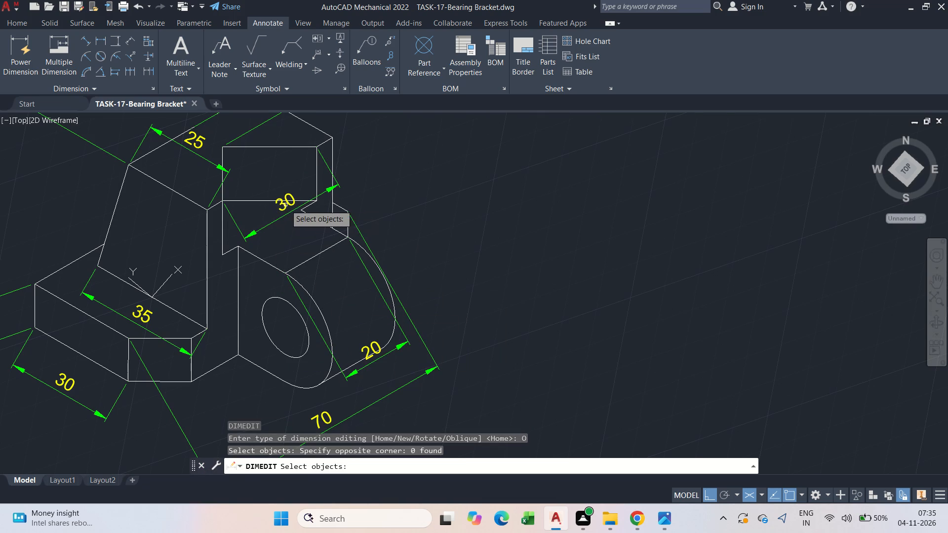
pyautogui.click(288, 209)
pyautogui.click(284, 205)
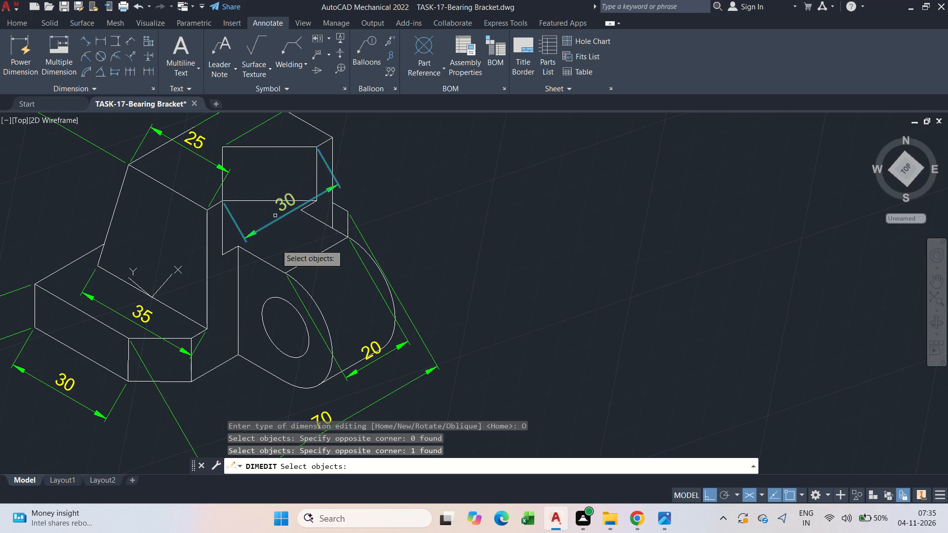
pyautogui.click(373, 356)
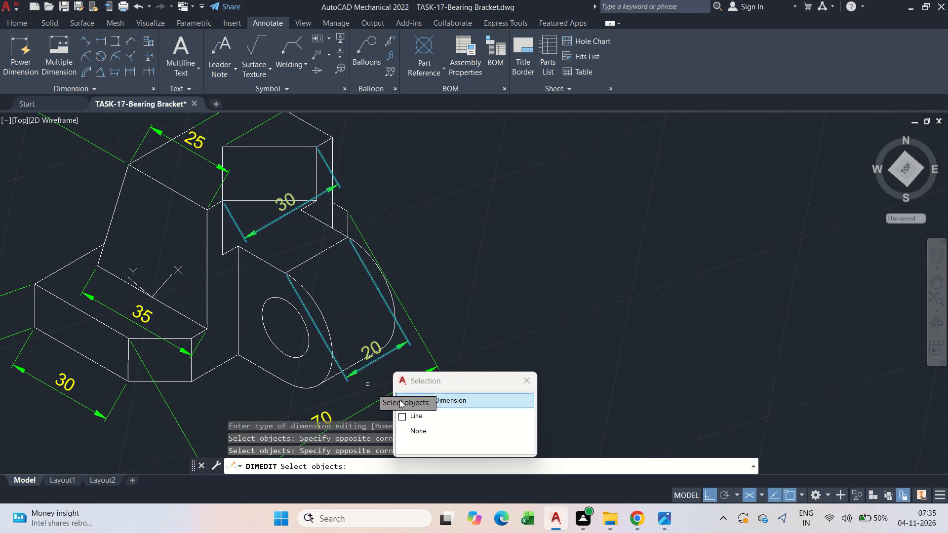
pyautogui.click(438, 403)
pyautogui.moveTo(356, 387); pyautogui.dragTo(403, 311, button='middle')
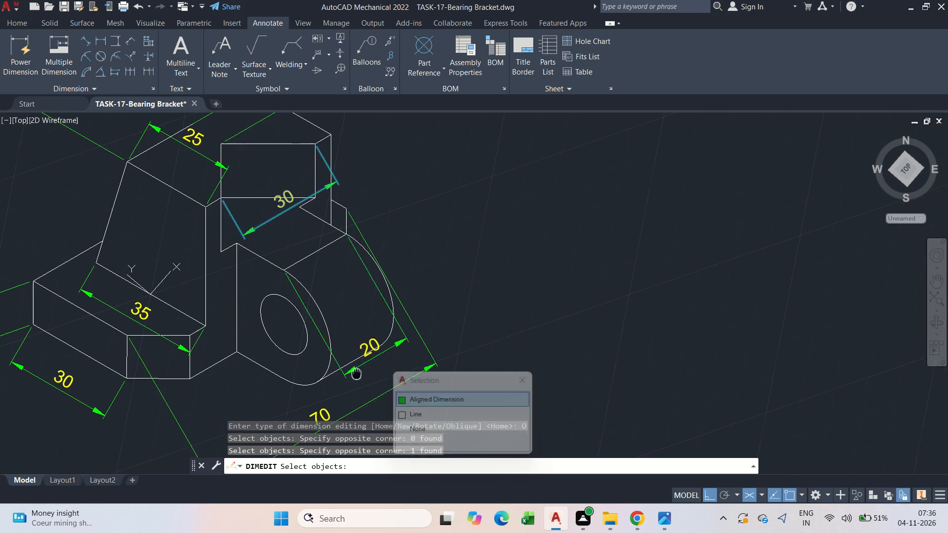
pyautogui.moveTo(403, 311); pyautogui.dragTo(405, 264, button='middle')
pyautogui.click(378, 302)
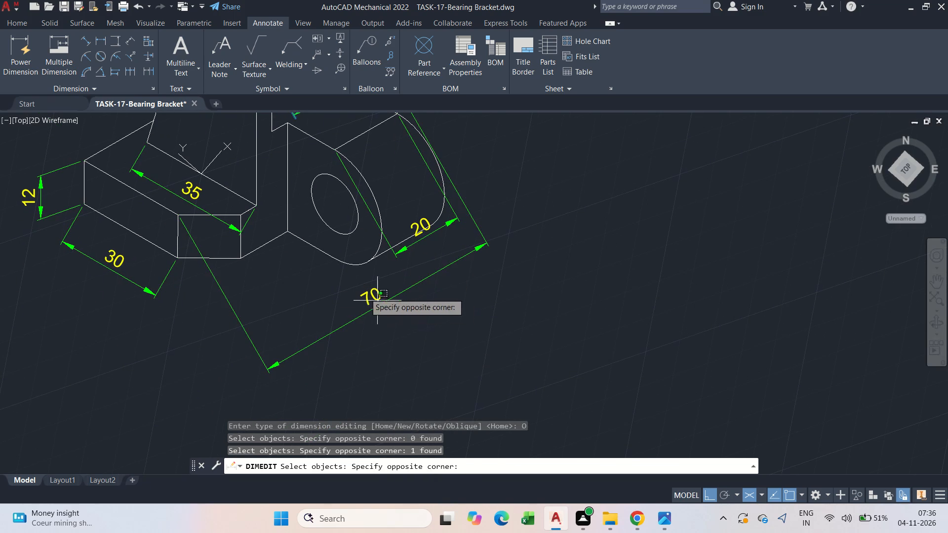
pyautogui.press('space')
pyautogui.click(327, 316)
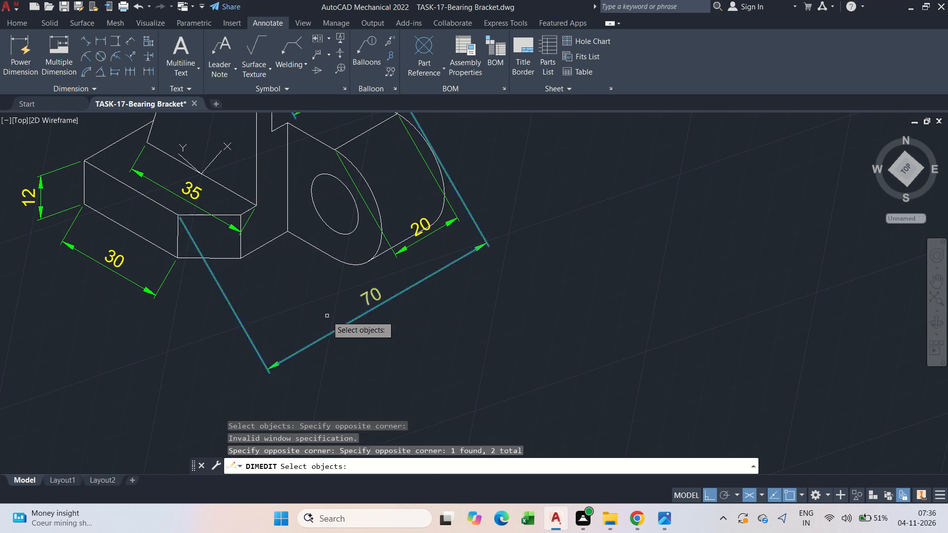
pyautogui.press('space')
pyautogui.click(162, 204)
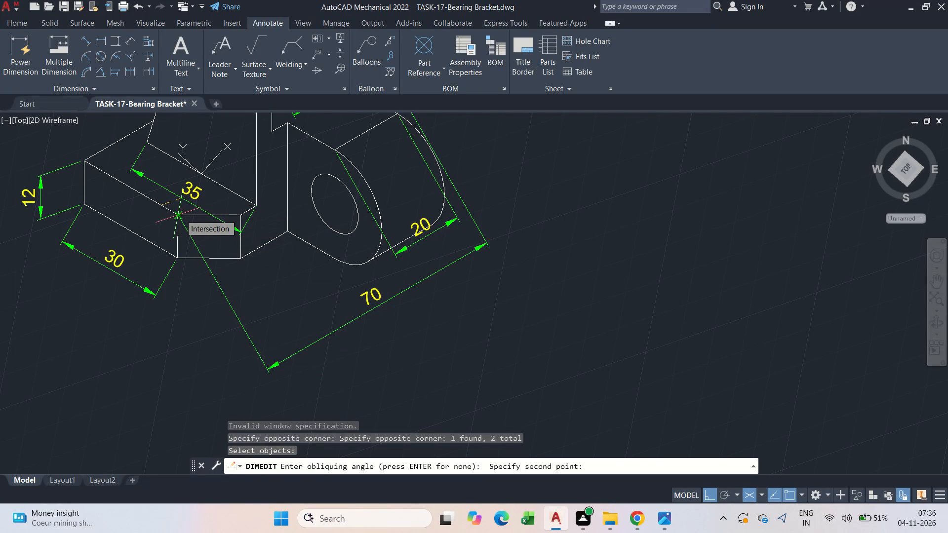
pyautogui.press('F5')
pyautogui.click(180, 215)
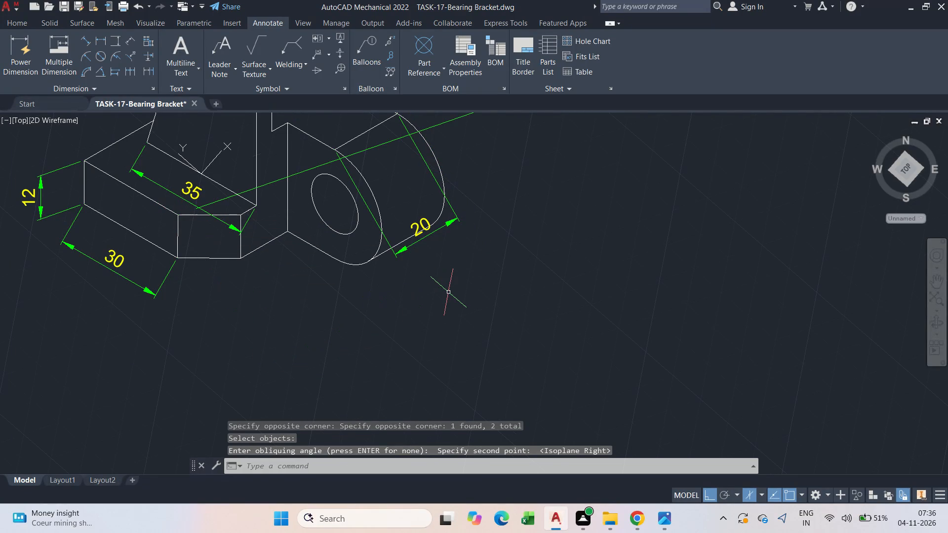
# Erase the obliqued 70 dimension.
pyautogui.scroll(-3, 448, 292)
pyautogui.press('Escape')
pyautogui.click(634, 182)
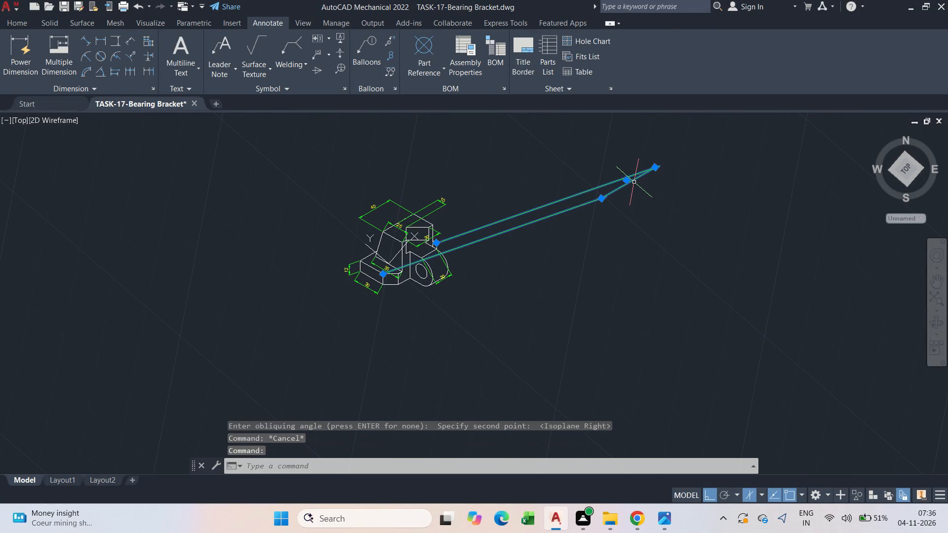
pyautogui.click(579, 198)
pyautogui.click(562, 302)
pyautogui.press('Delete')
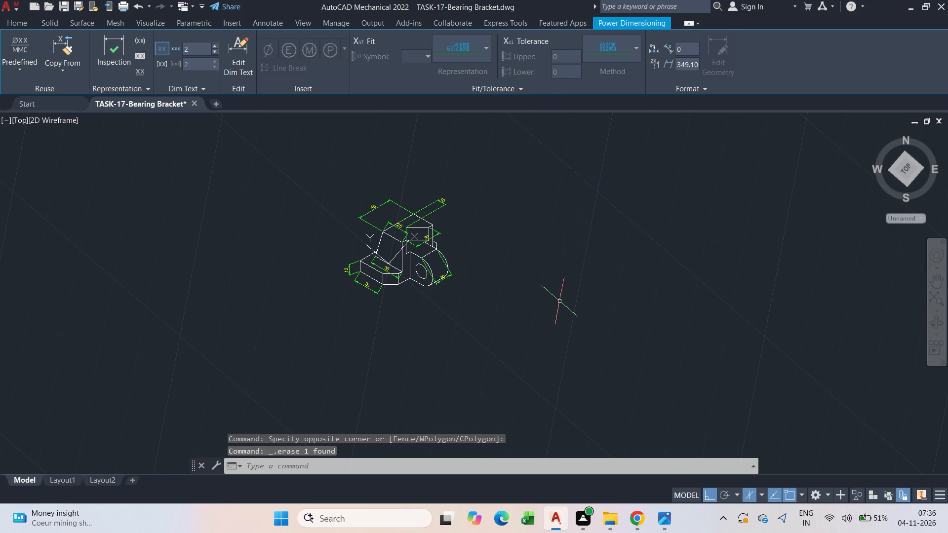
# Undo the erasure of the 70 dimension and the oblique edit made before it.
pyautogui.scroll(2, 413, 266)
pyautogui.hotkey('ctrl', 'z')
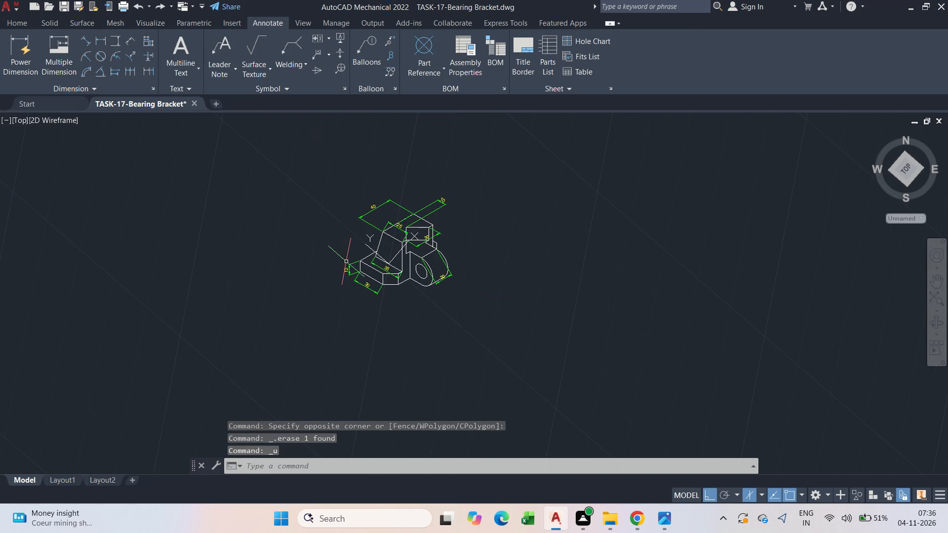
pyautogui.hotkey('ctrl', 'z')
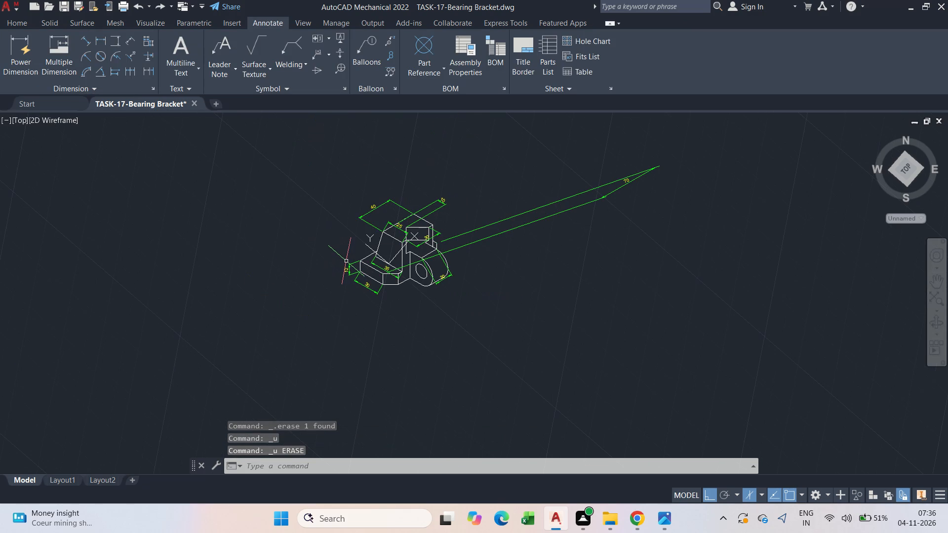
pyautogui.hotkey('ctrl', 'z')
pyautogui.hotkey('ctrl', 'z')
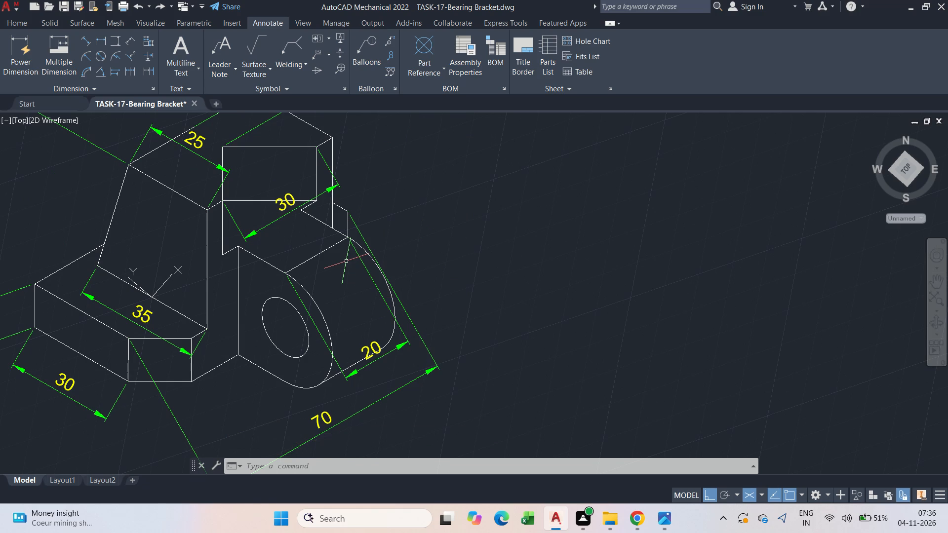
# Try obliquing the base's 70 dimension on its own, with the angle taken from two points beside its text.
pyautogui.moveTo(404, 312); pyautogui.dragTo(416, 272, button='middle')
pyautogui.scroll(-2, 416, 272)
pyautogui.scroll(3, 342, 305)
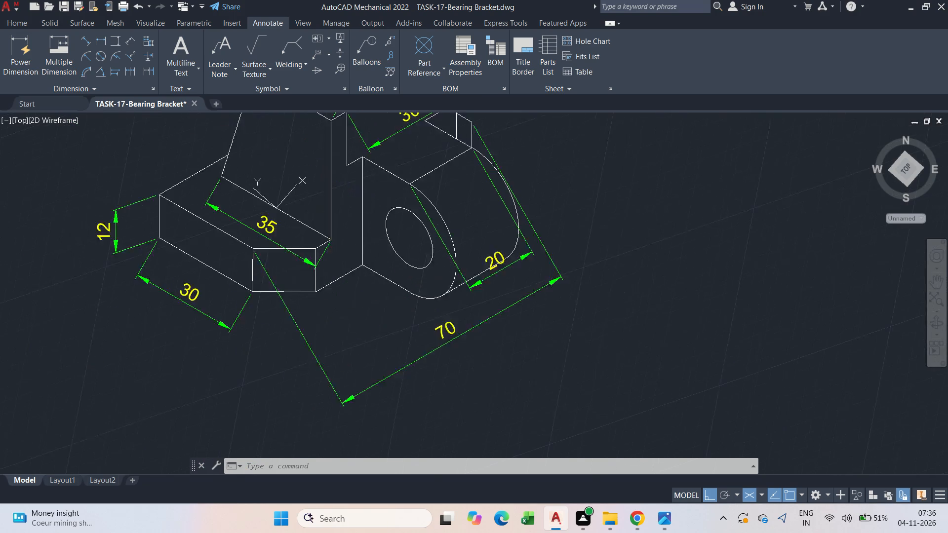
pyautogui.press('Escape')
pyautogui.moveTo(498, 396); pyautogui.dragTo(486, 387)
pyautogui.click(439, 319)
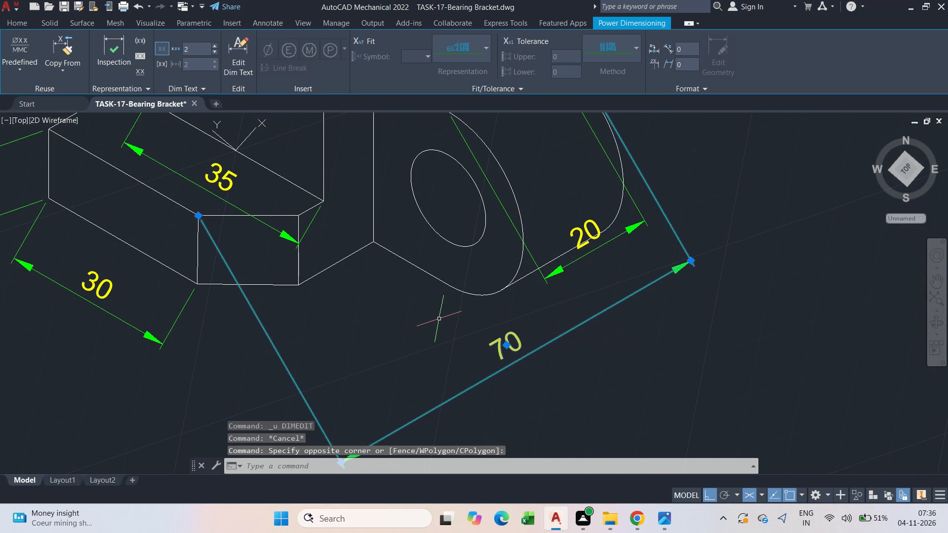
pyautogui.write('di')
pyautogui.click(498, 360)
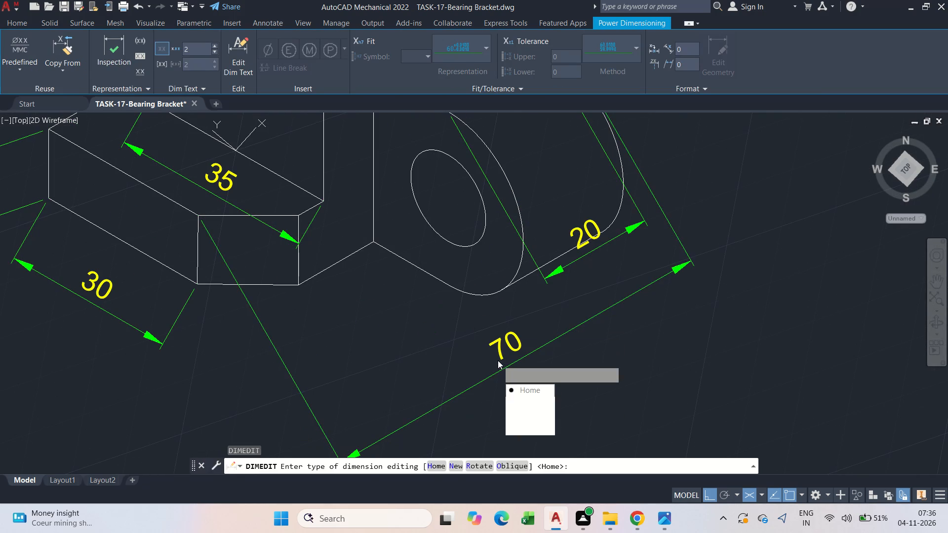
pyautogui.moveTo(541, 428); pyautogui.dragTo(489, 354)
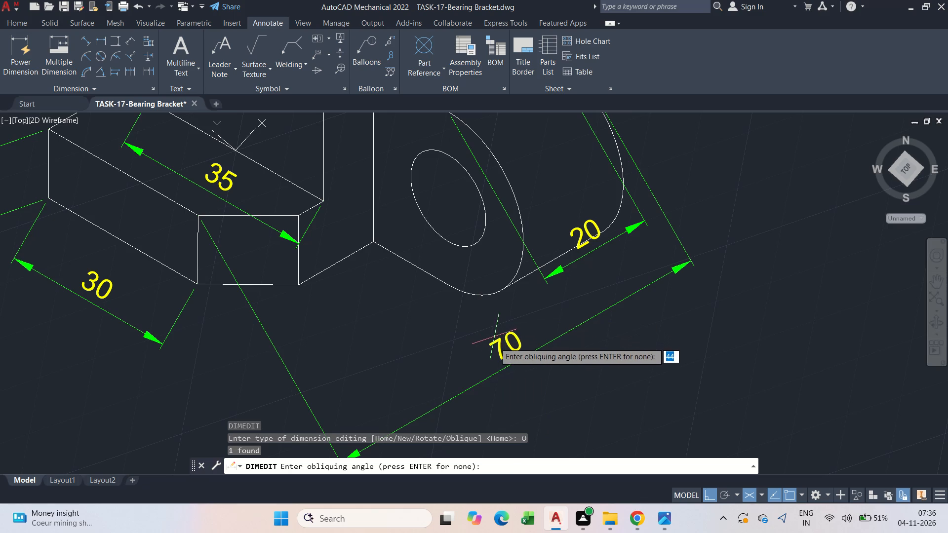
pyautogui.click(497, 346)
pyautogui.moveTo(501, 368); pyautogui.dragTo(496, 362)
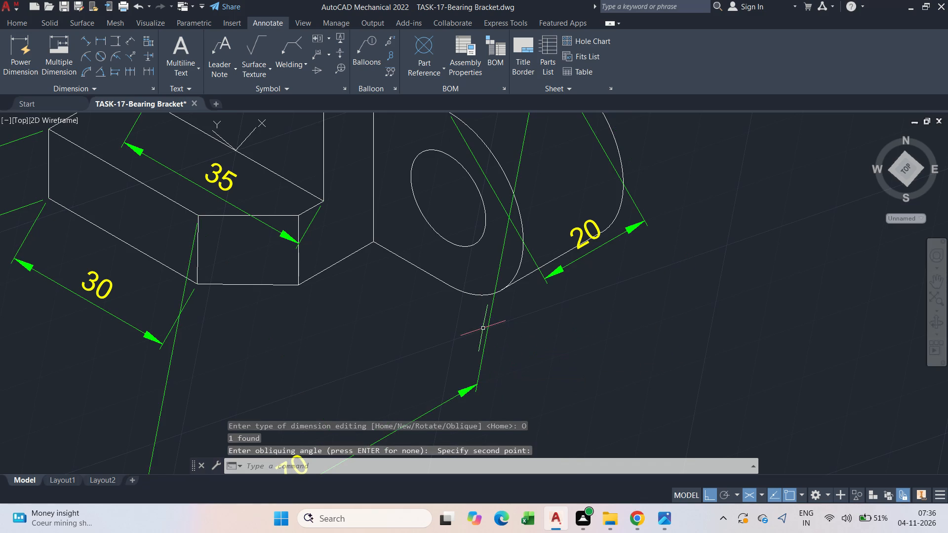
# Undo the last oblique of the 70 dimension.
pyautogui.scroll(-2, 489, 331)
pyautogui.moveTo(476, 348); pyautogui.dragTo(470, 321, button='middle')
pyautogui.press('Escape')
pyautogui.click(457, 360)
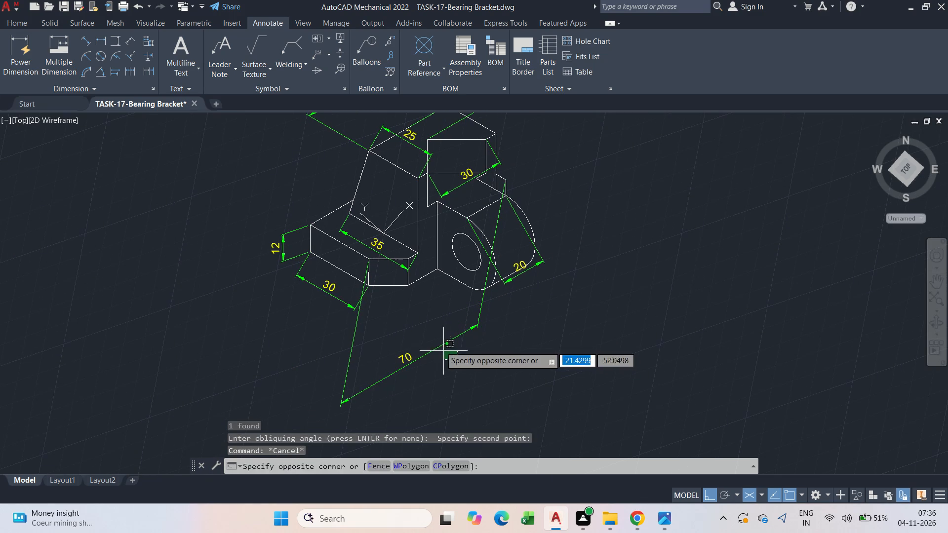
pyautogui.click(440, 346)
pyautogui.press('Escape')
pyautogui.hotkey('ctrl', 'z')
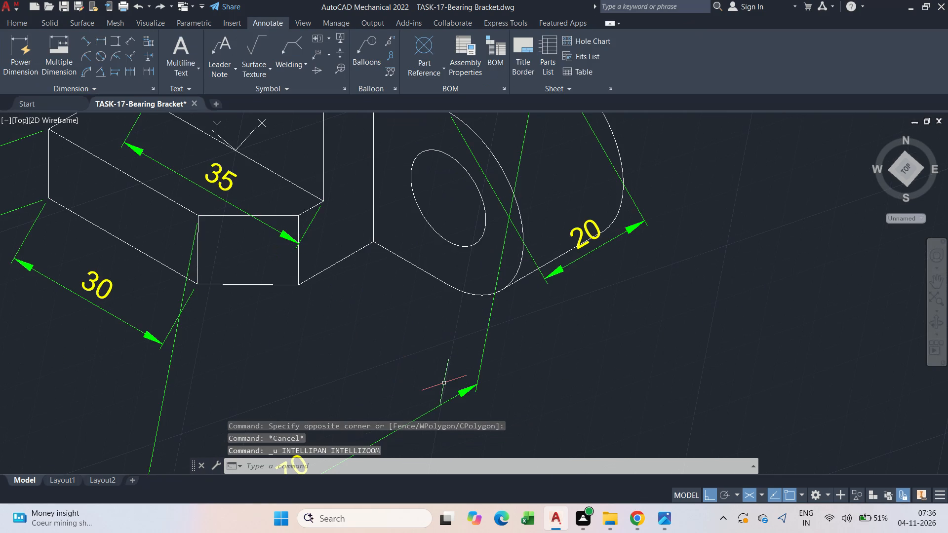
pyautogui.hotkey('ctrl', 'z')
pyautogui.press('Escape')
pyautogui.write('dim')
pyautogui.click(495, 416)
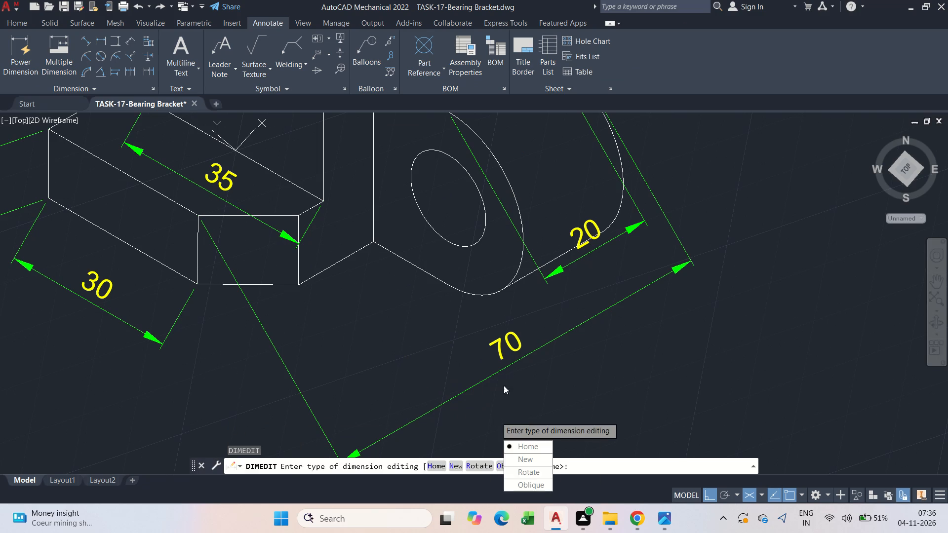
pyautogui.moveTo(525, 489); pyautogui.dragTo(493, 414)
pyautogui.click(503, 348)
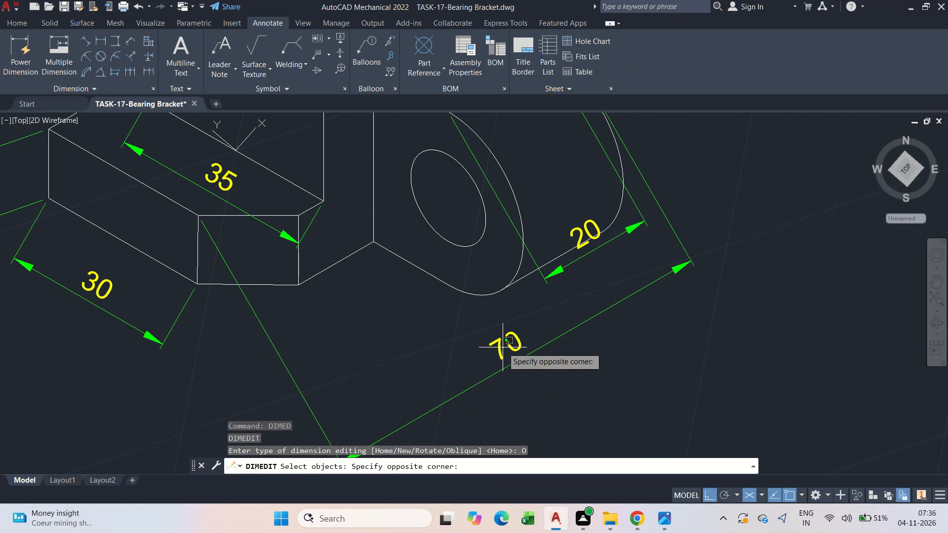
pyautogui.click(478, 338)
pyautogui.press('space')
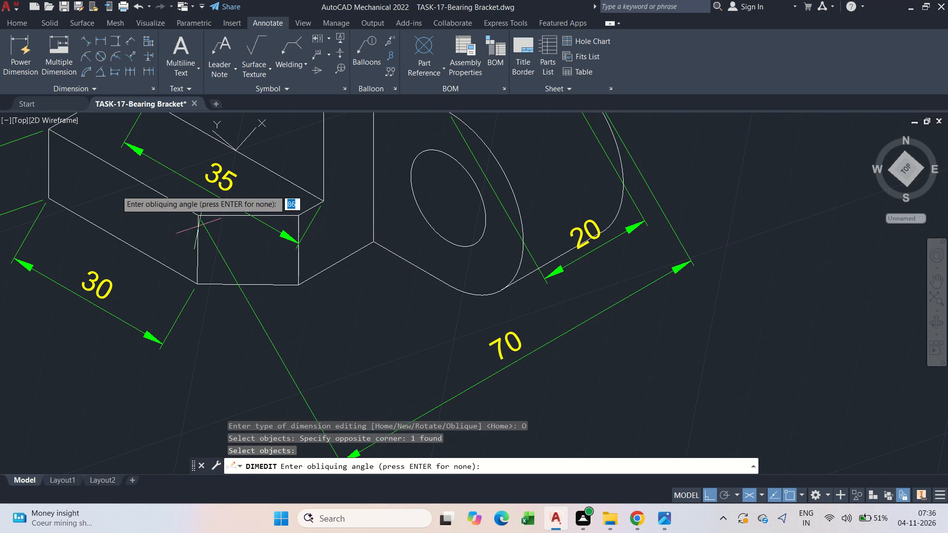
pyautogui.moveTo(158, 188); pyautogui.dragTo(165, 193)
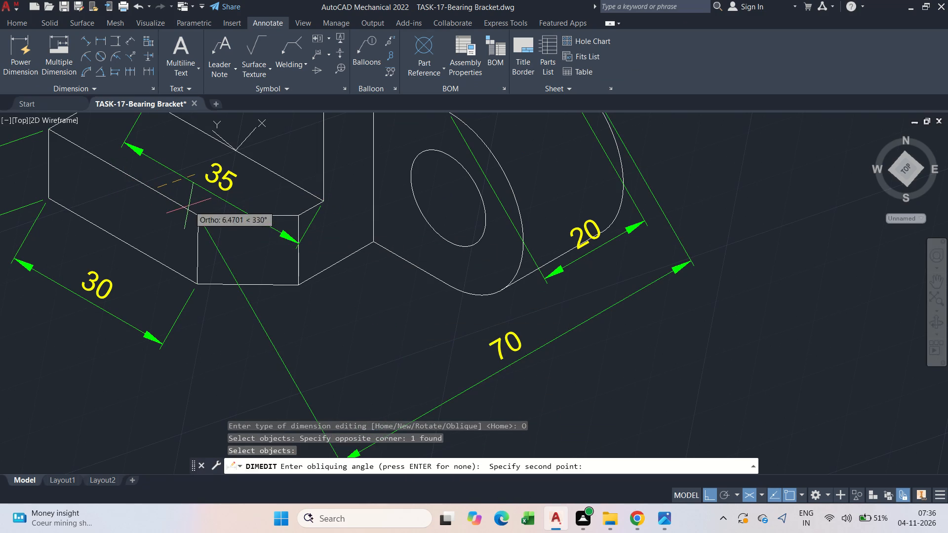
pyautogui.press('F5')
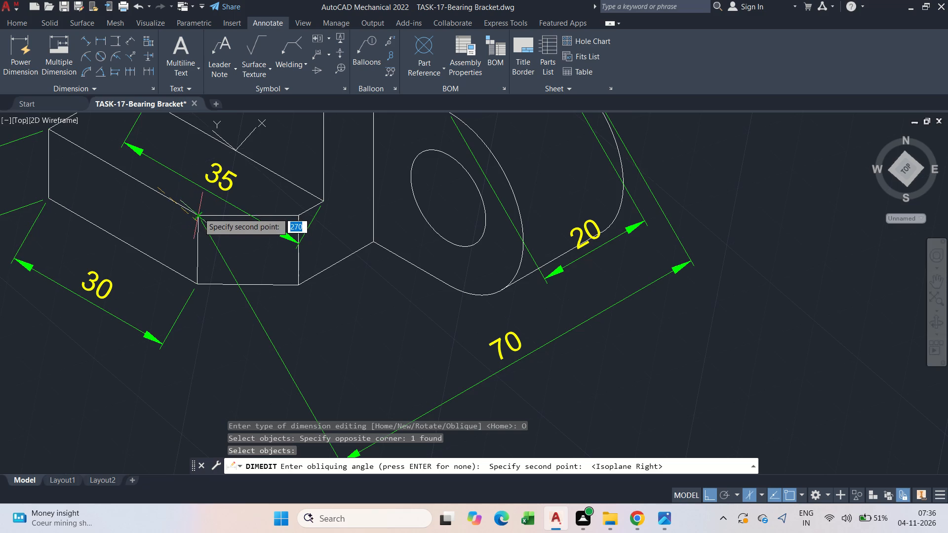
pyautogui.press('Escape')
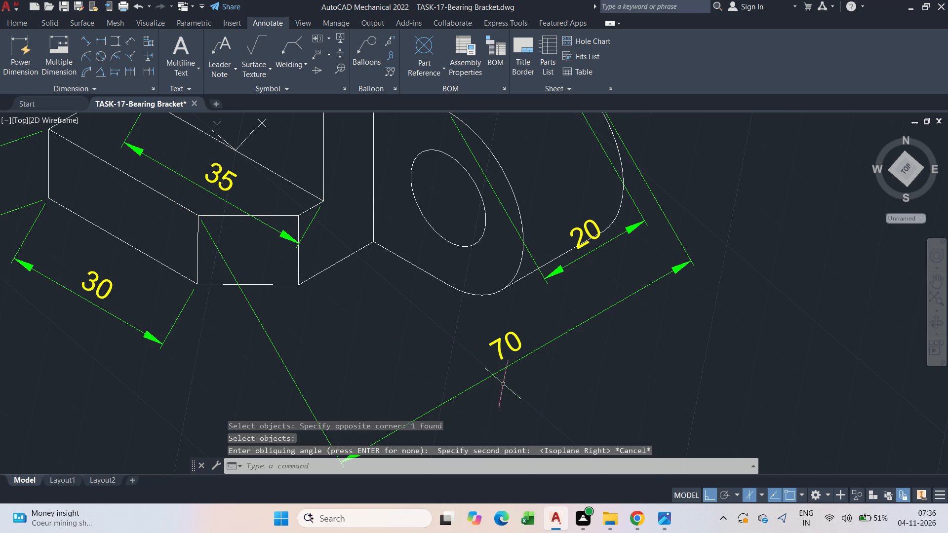
# Oblique the base's 70 dimension with DIMEDIT, taking the angle from two points picked beside its text.
pyautogui.moveTo(542, 399); pyautogui.dragTo(526, 378)
pyautogui.click(501, 335)
pyautogui.press('d')
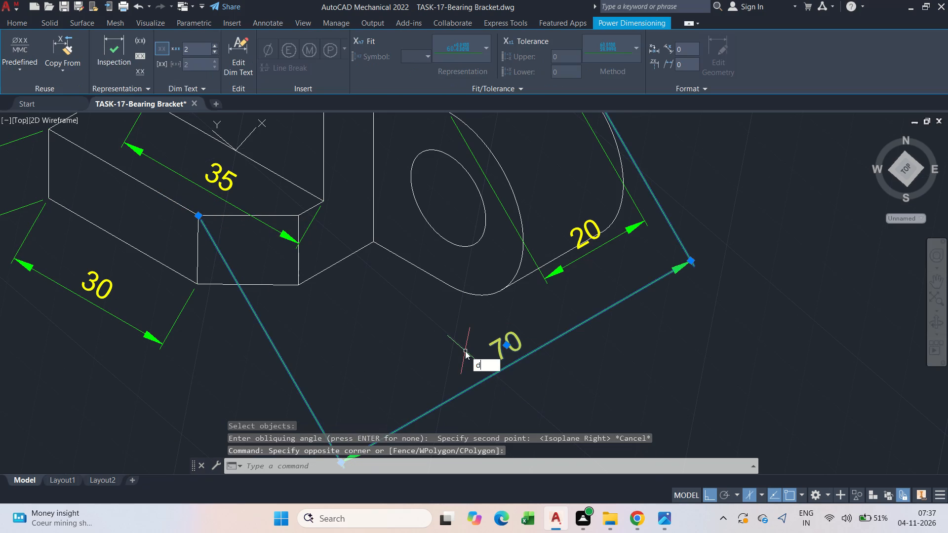
pyautogui.press('i')
pyautogui.press('n')
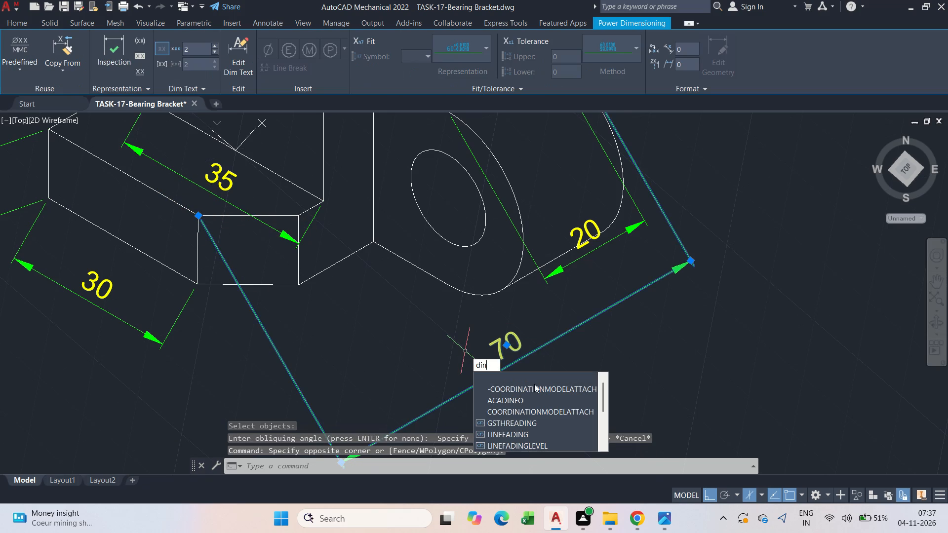
pyautogui.press('BackSpace')
pyautogui.press('m')
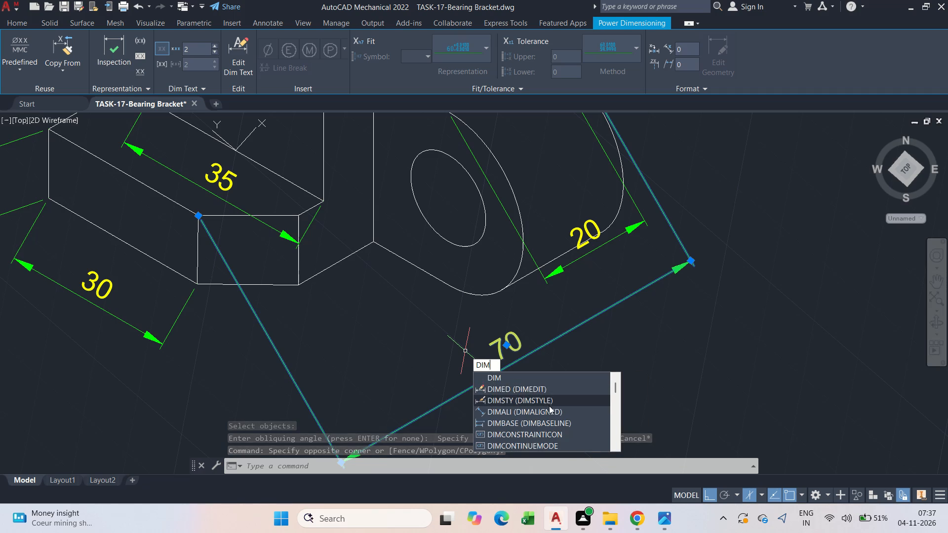
pyautogui.click(546, 391)
pyautogui.moveTo(579, 462); pyautogui.dragTo(545, 391)
pyautogui.scroll(2, 165, 200)
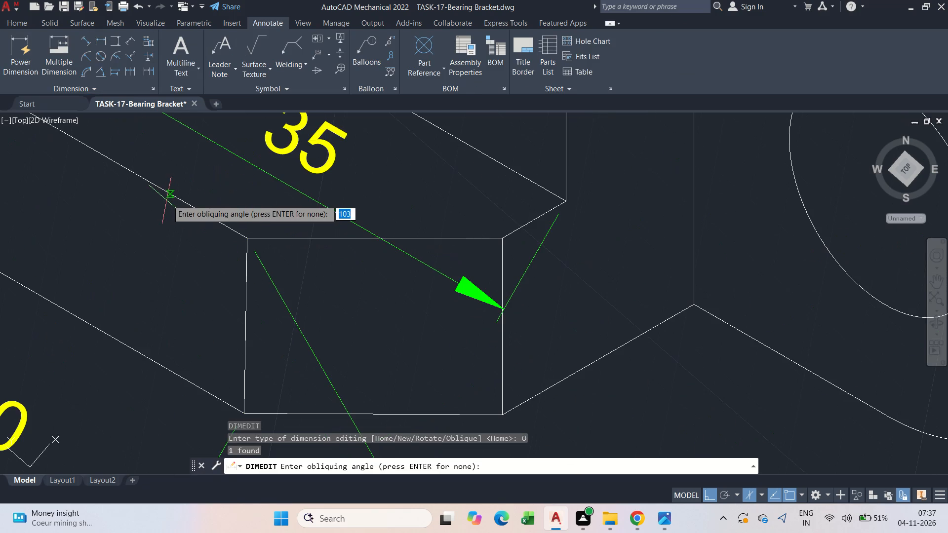
pyautogui.scroll(-2, 167, 200)
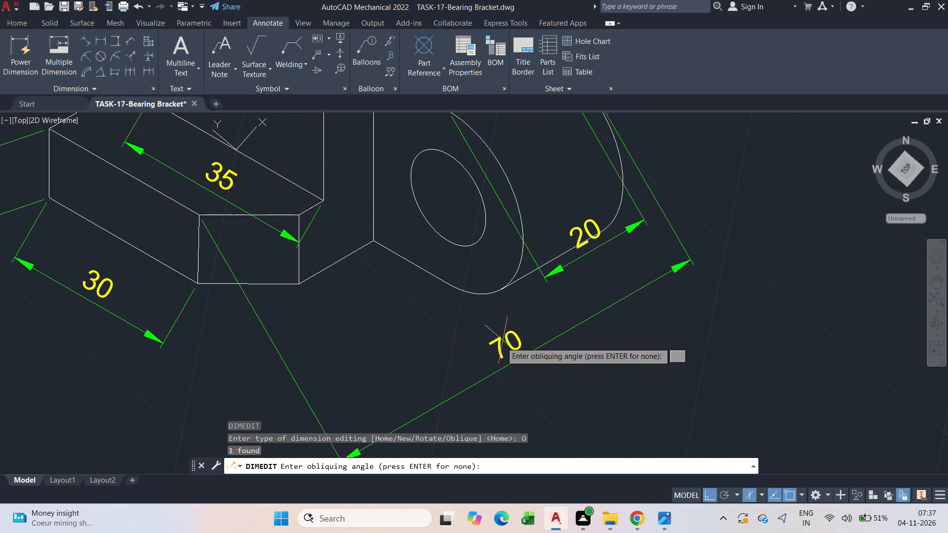
pyautogui.moveTo(528, 375); pyautogui.dragTo(524, 371)
pyautogui.click(483, 328)
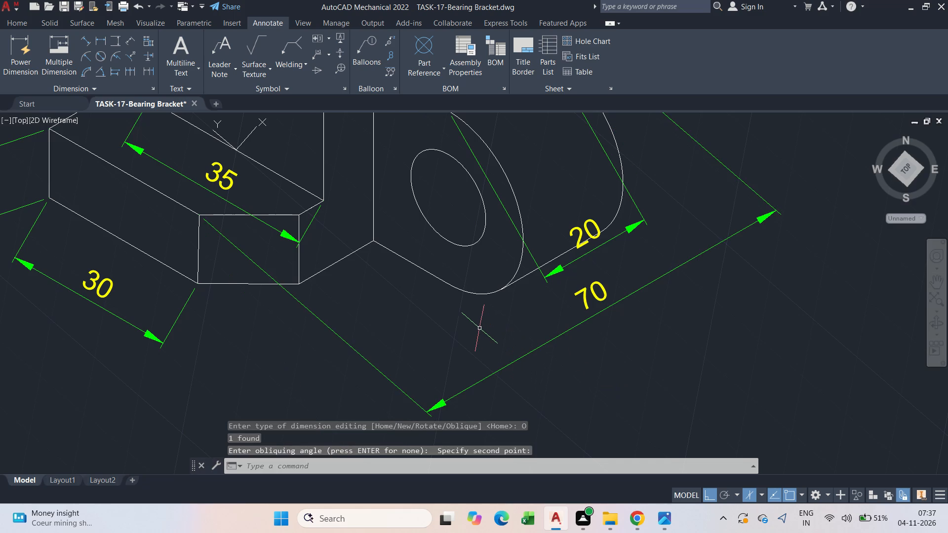
pyautogui.press('Escape')
pyautogui.moveTo(410, 321); pyautogui.dragTo(408, 336, button='middle')
pyautogui.scroll(-2, 408, 336)
pyautogui.scroll(1, 414, 283)
pyautogui.press('Escape')
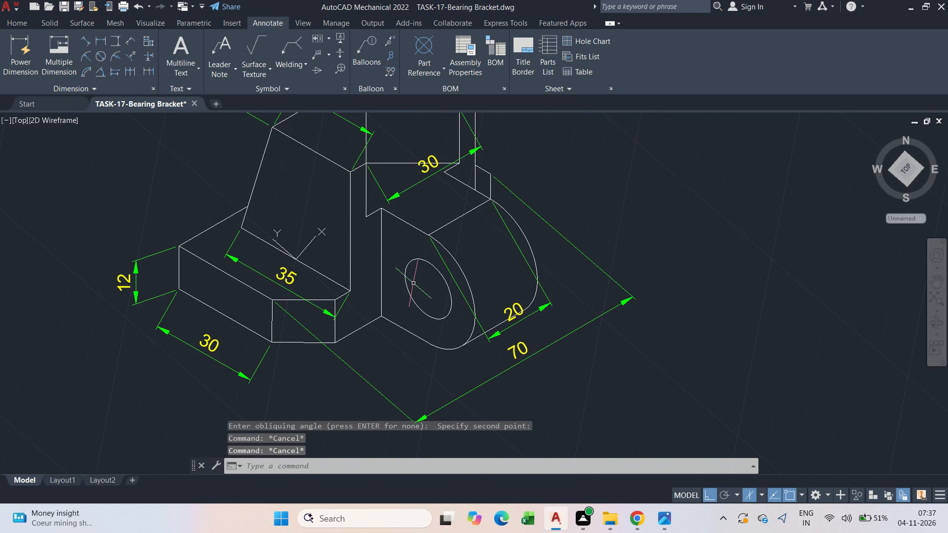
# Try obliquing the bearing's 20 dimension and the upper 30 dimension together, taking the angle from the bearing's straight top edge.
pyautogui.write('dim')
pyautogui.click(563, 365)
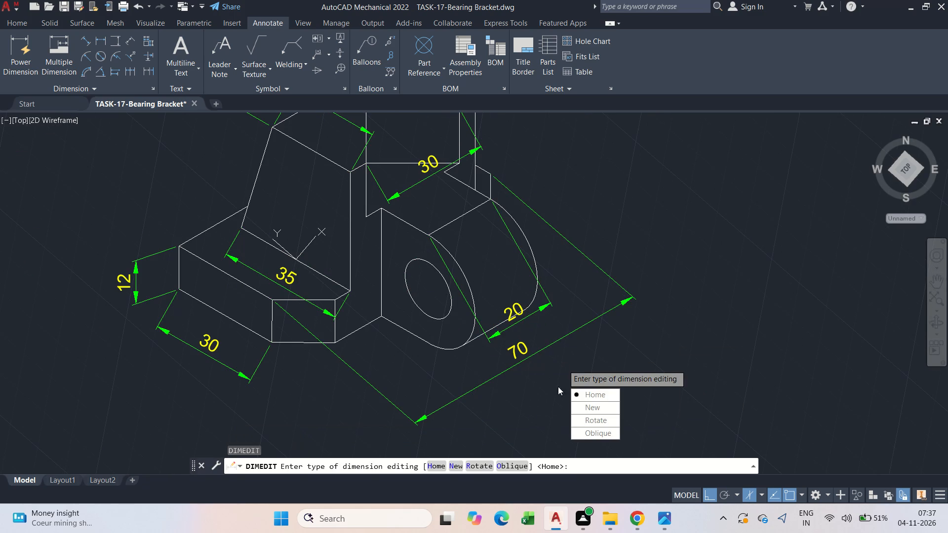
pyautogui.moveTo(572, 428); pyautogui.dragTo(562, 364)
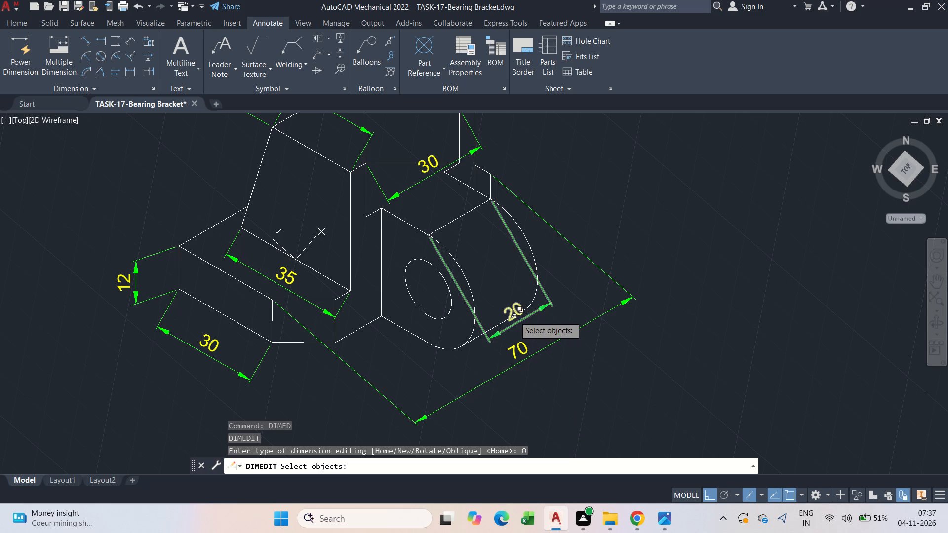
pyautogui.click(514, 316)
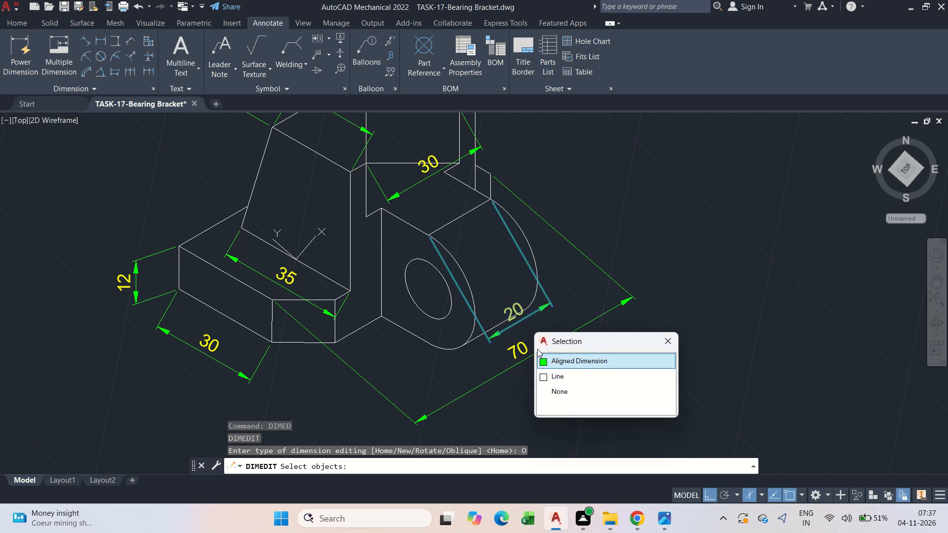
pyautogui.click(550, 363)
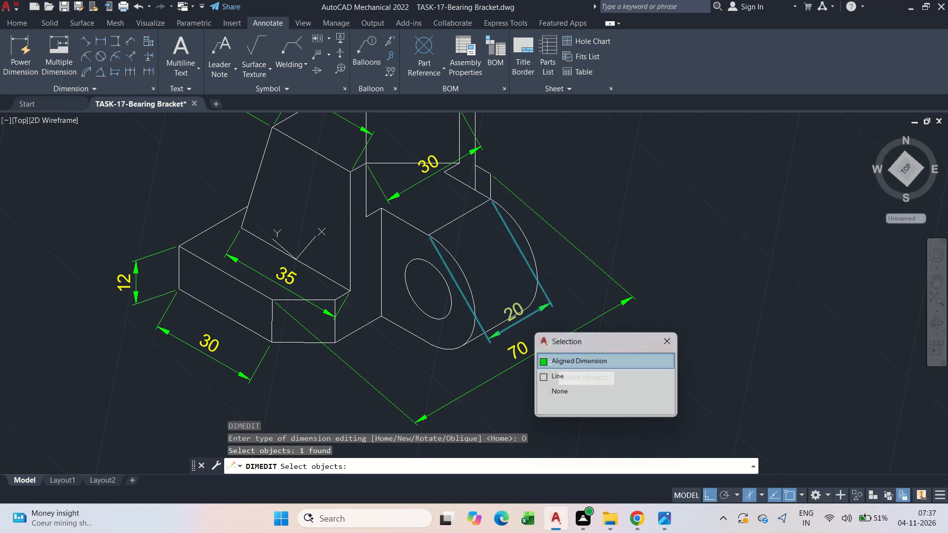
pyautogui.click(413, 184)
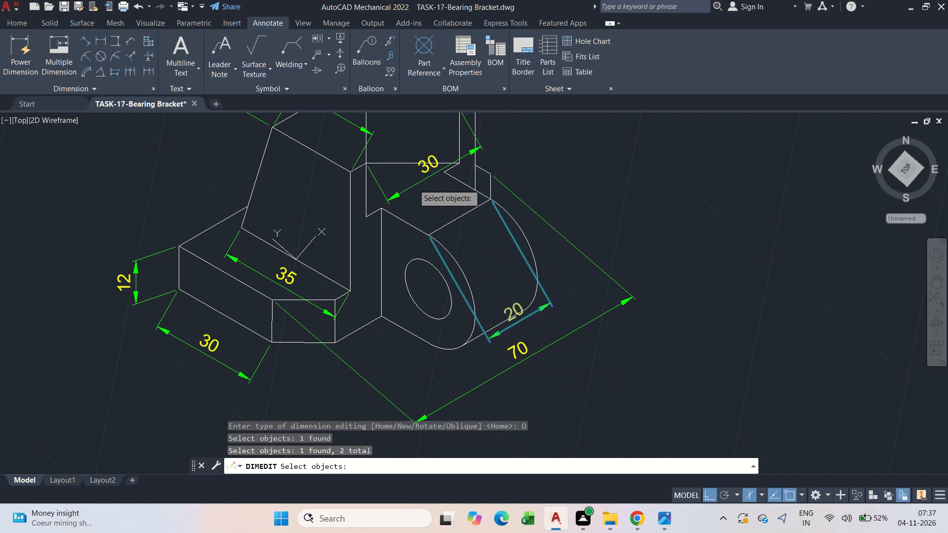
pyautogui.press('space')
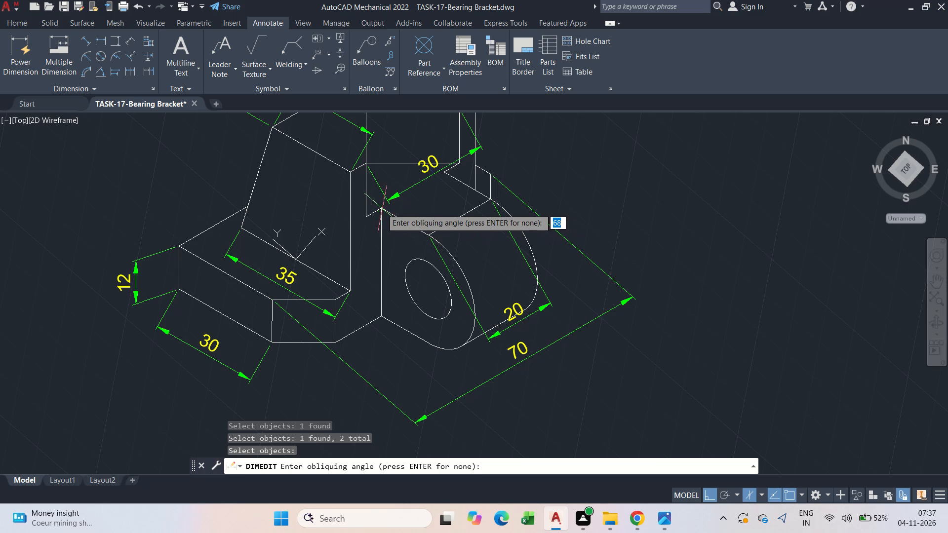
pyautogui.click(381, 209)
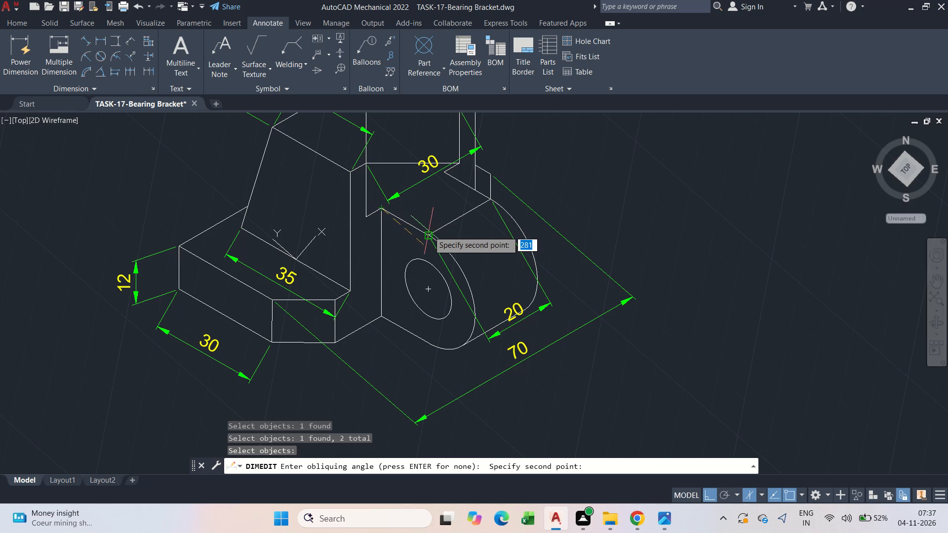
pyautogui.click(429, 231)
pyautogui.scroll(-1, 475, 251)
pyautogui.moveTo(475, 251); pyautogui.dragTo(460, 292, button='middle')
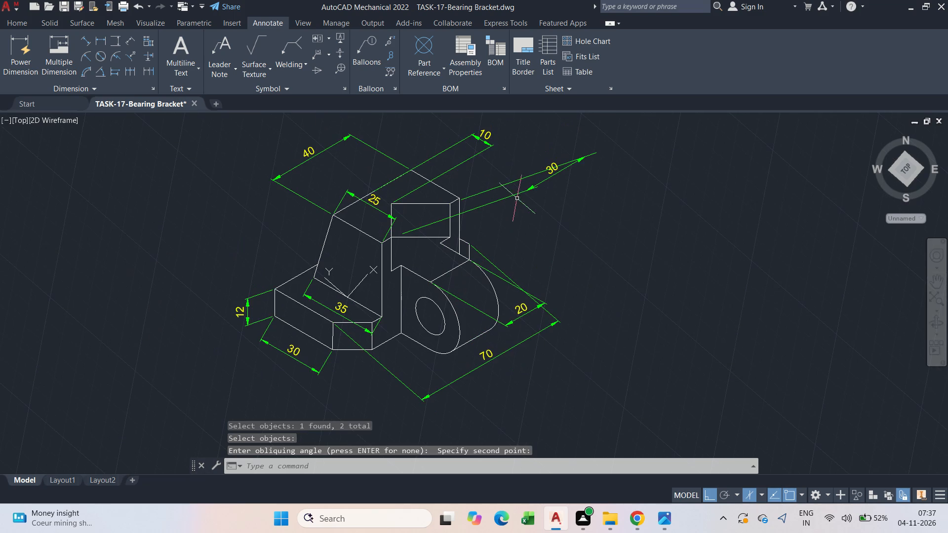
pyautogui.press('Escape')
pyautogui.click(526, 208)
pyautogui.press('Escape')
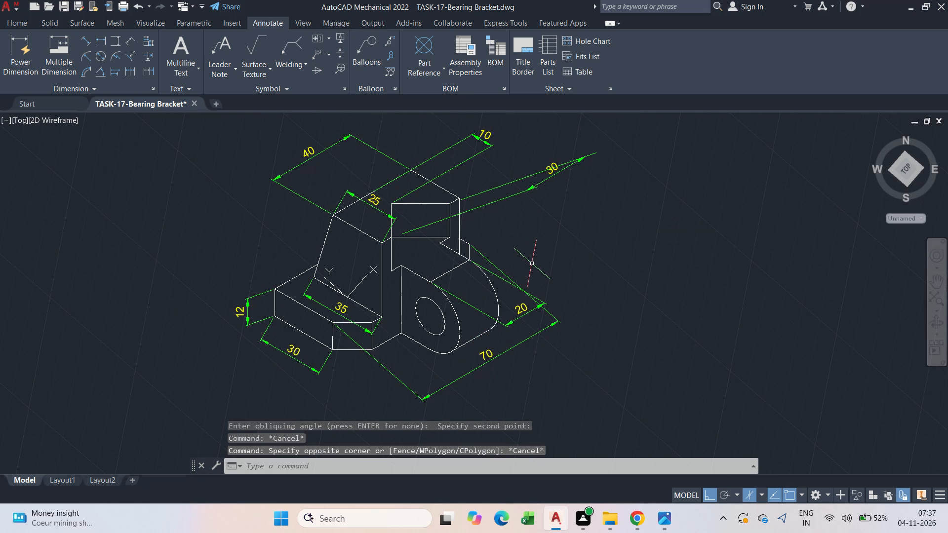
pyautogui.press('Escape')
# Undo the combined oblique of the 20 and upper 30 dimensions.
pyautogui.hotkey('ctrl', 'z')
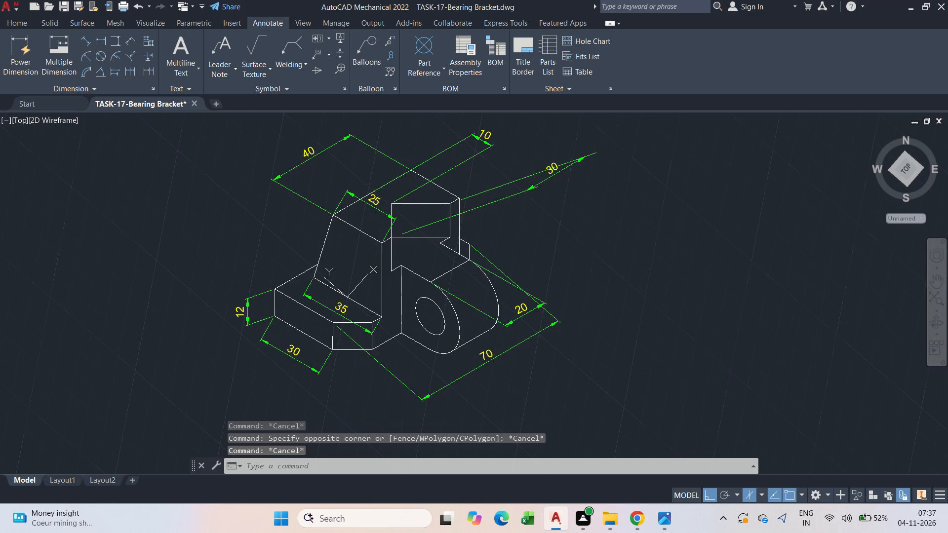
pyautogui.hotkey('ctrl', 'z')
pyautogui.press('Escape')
# Oblique the bearing's 20 dimension alone, taking the angle from two points along the bearing's straight top edge.
pyautogui.scroll(1, 528, 294)
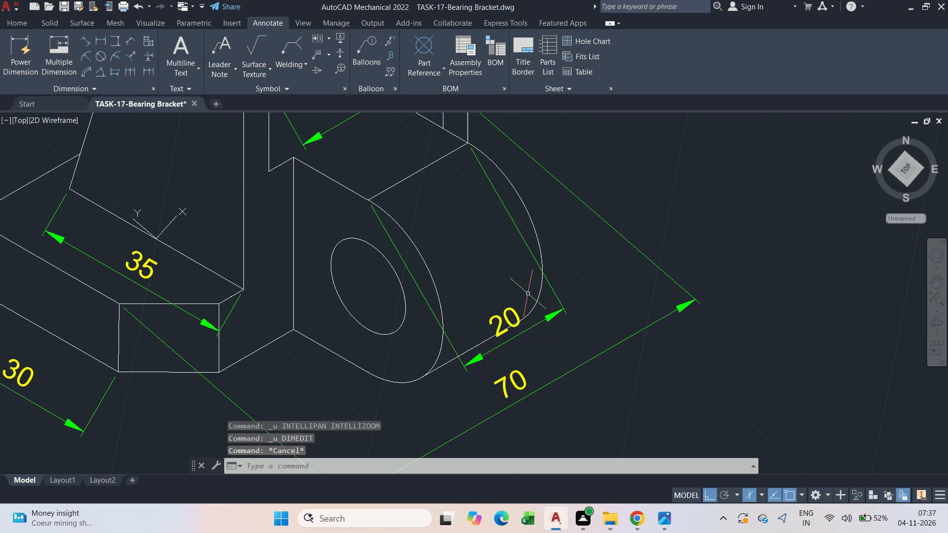
pyautogui.scroll(-1, 528, 294)
pyautogui.write('dim')
pyautogui.click(565, 329)
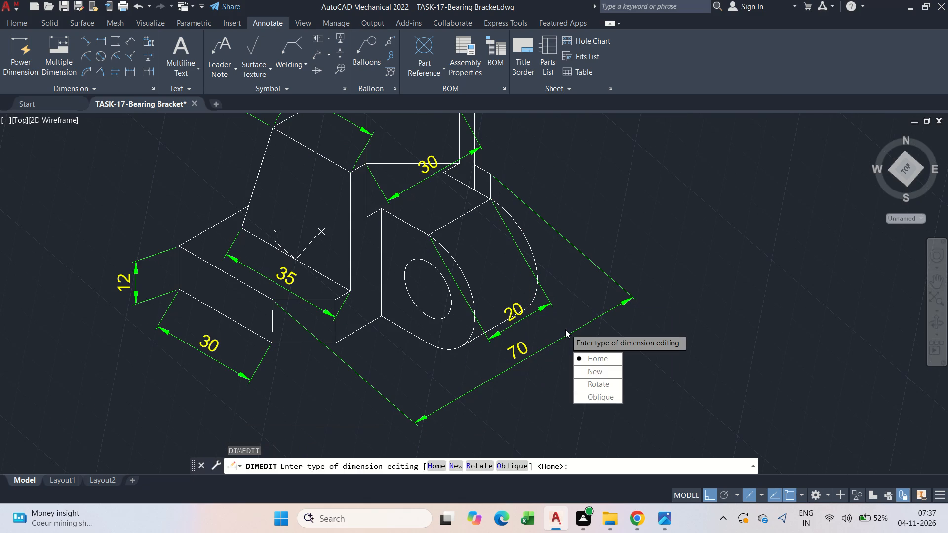
pyautogui.moveTo(587, 399); pyautogui.dragTo(565, 329)
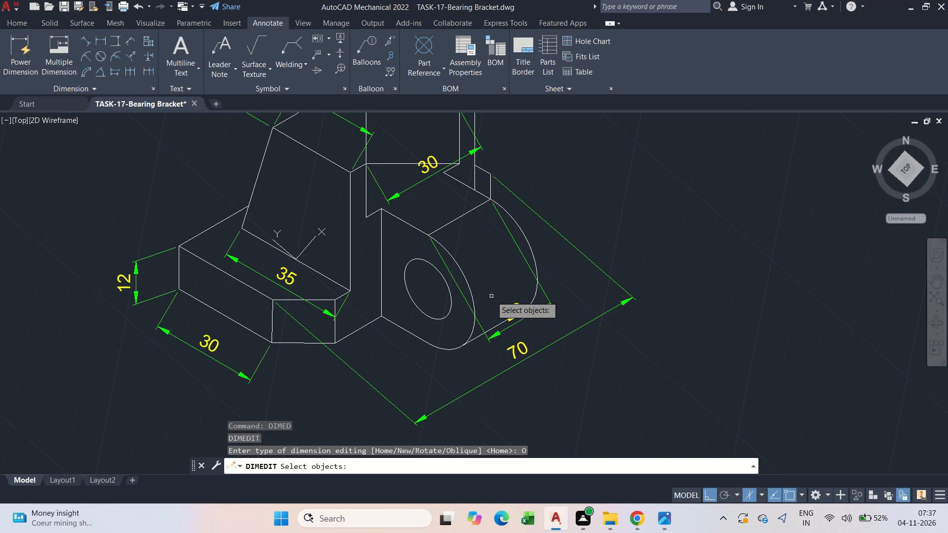
pyautogui.click(491, 338)
pyautogui.press('space')
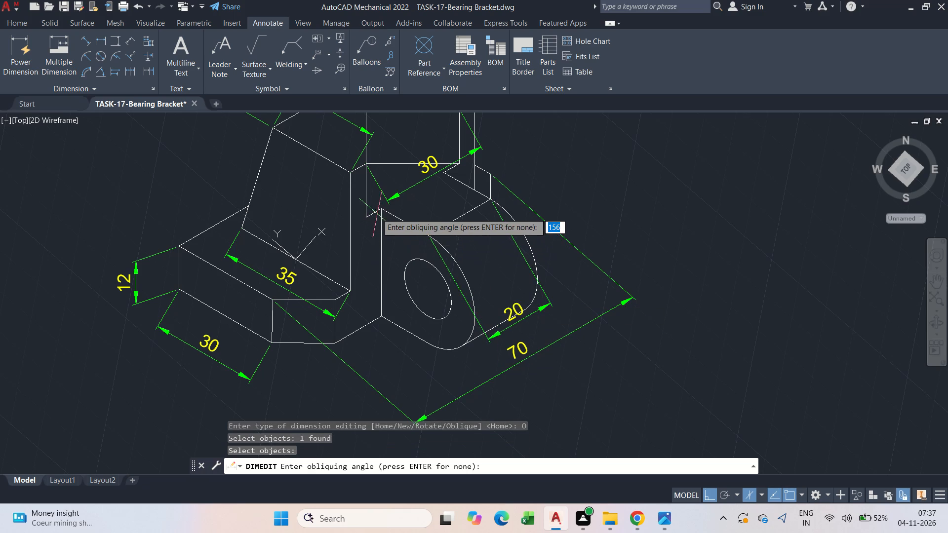
pyautogui.click(381, 209)
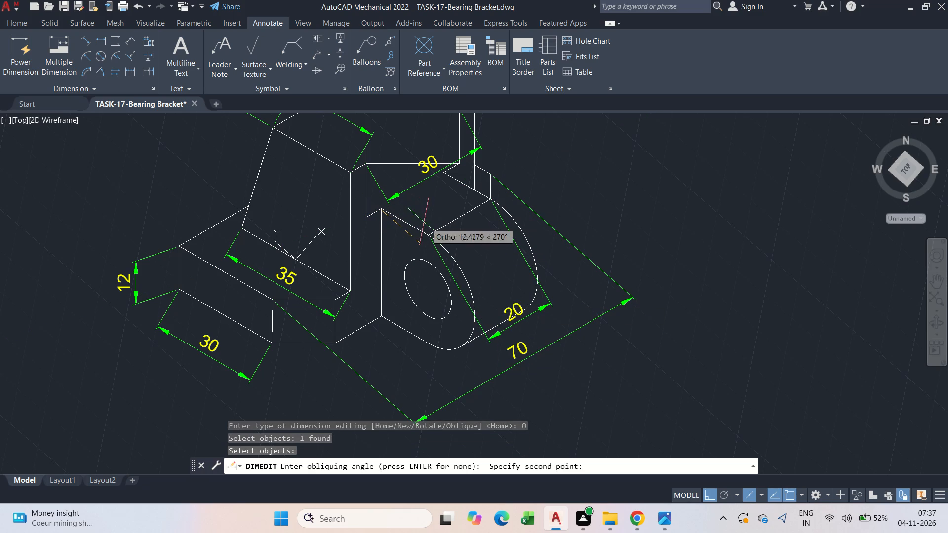
pyautogui.click(427, 235)
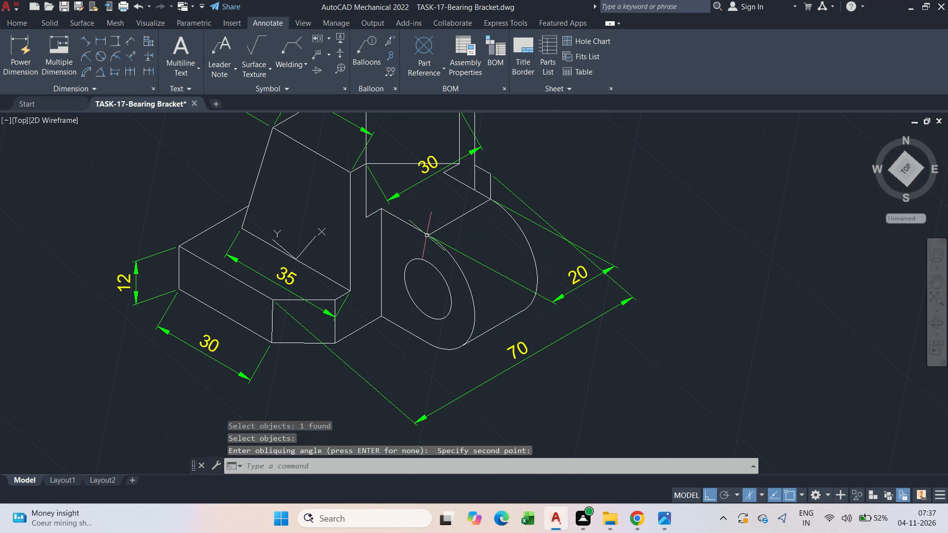
pyautogui.scroll(-1, 507, 272)
pyautogui.scroll(2, 468, 211)
pyautogui.press('Escape')
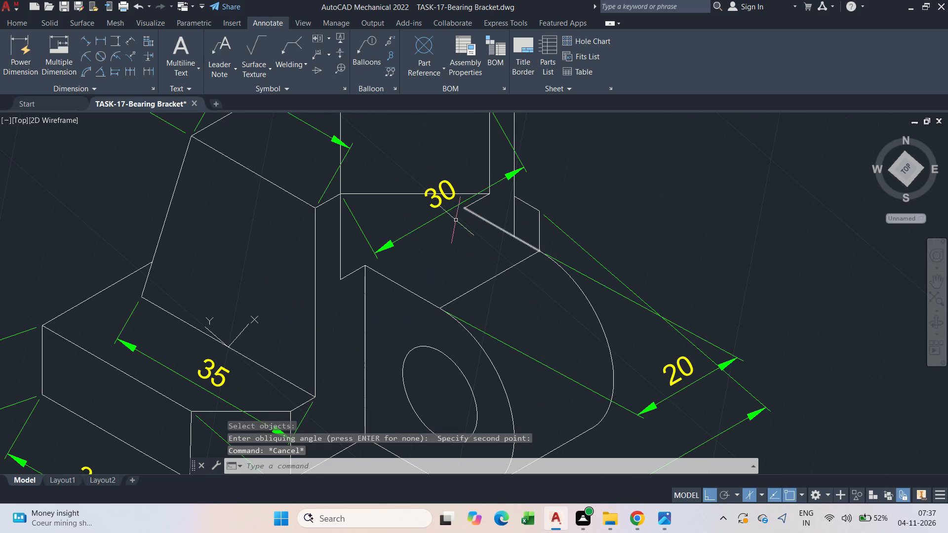
# Oblique the upper 30 dimension, taking the angle from two points along the top edge of the sloped face.
pyautogui.write('dim')
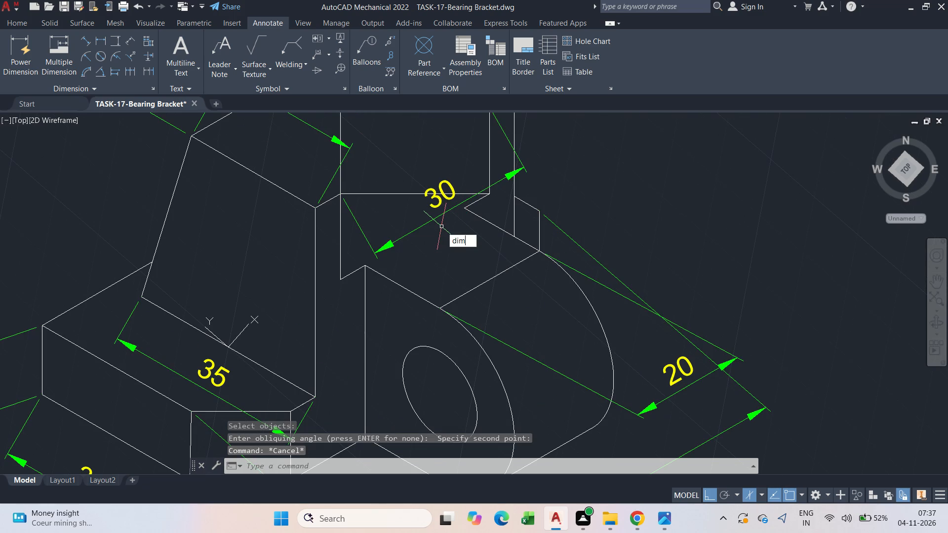
pyautogui.click(487, 262)
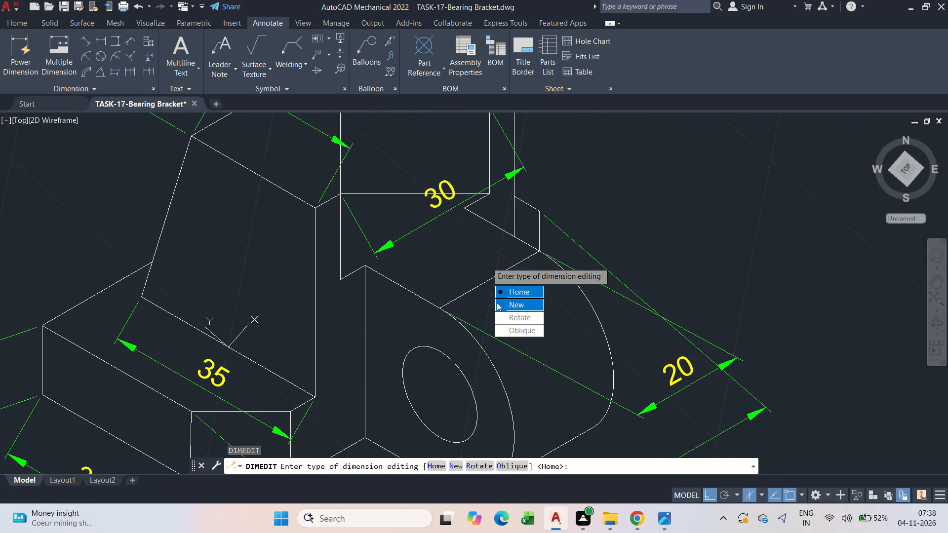
pyautogui.moveTo(505, 328); pyautogui.dragTo(487, 262)
pyautogui.click(433, 202)
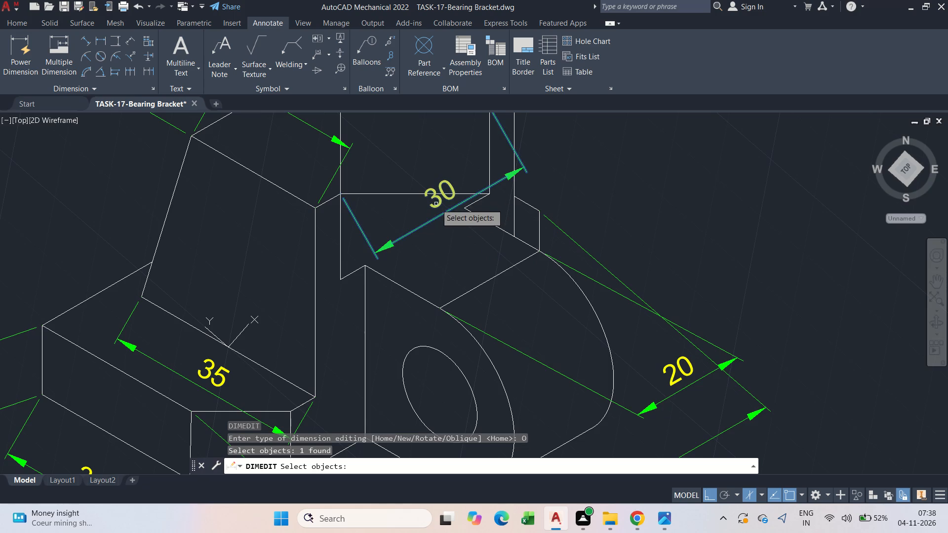
pyautogui.press('space')
pyautogui.moveTo(270, 184); pyautogui.dragTo(271, 185)
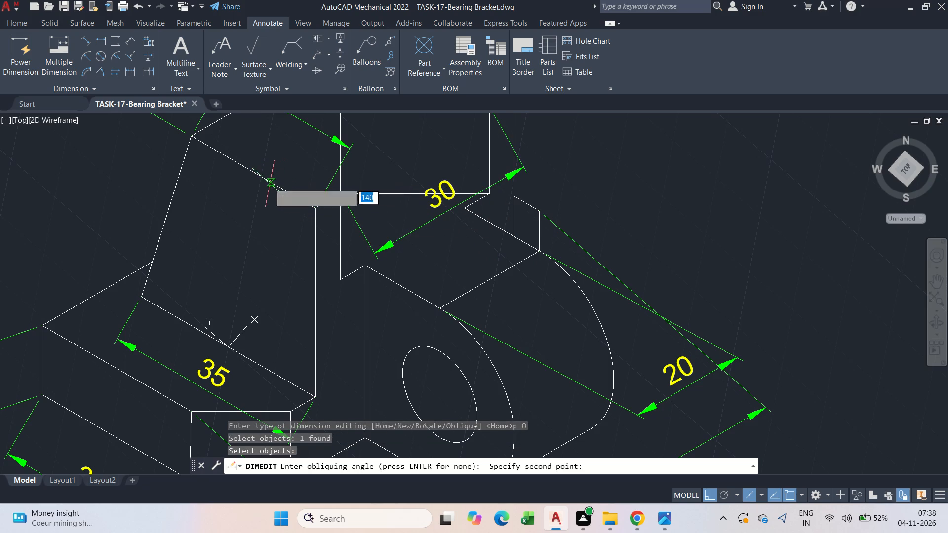
pyautogui.moveTo(271, 185); pyautogui.dragTo(292, 198)
pyautogui.click(312, 206)
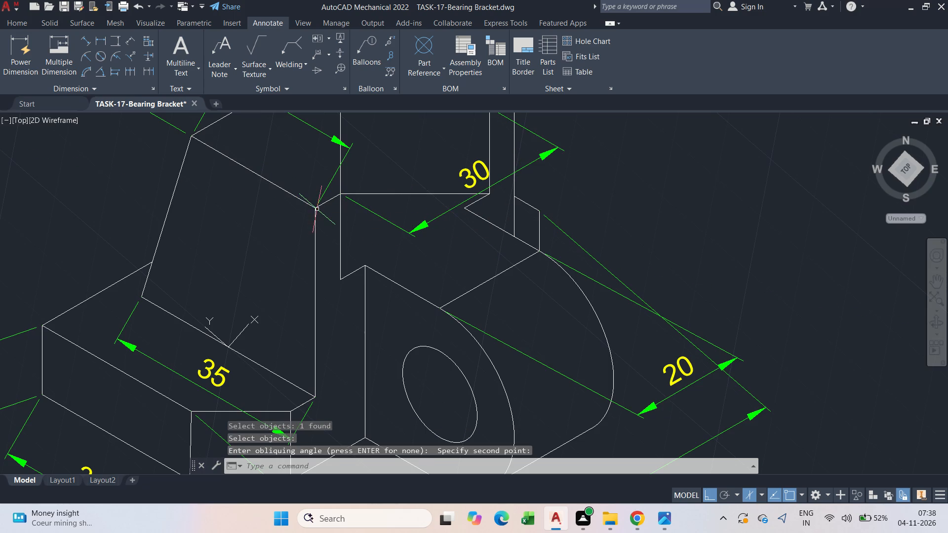
pyautogui.scroll(-2, 309, 223)
pyautogui.press('Escape')
# Oblique the base's lower 30 dimension, taking the angle from two points along the base's receding top edge near the 12 dimension.
pyautogui.moveTo(341, 231); pyautogui.dragTo(425, 216, button='middle')
pyautogui.moveTo(425, 216); pyautogui.dragTo(449, 253, button='middle')
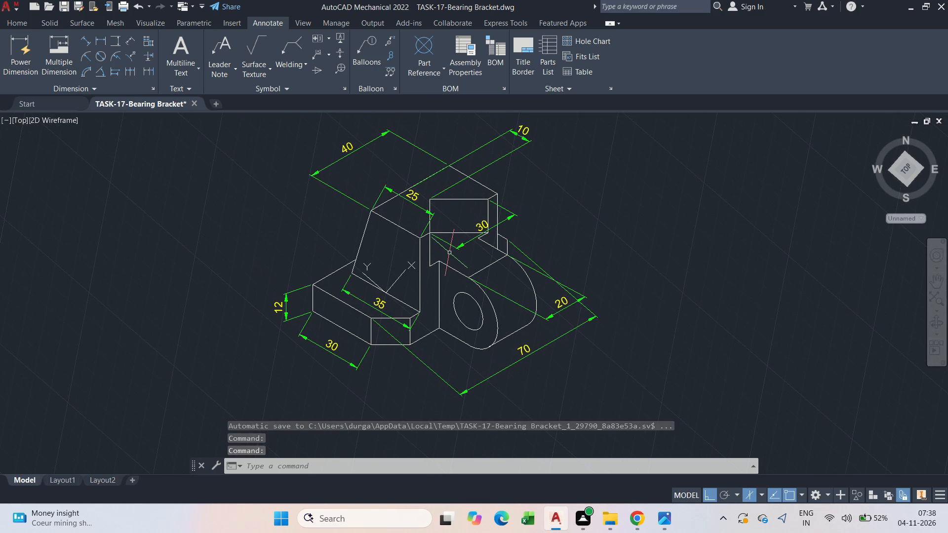
pyautogui.moveTo(407, 272); pyautogui.dragTo(403, 211, button='middle')
pyautogui.scroll(1, 376, 272)
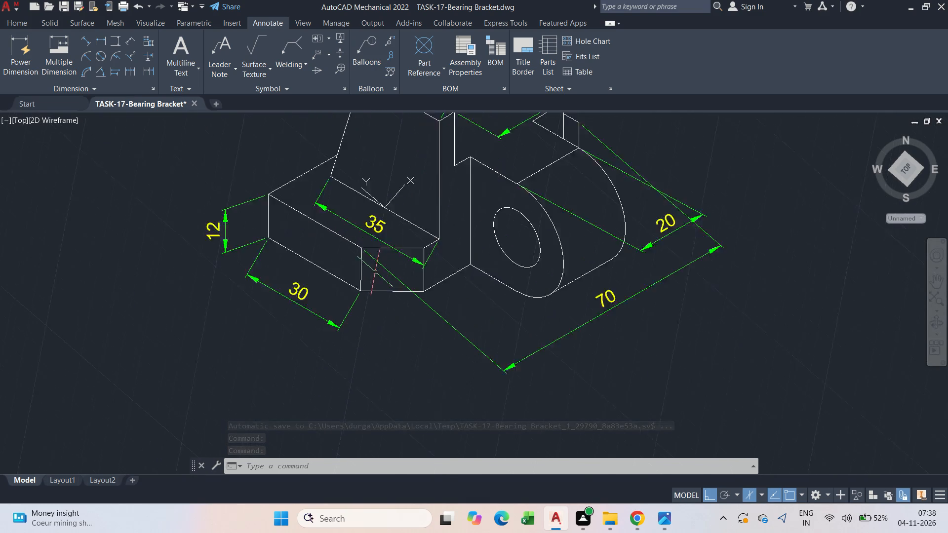
pyautogui.scroll(1, 375, 272)
pyautogui.moveTo(375, 272); pyautogui.dragTo(362, 231, button='middle')
pyautogui.scroll(-1, 362, 231)
pyautogui.write('dim')
pyautogui.click(408, 273)
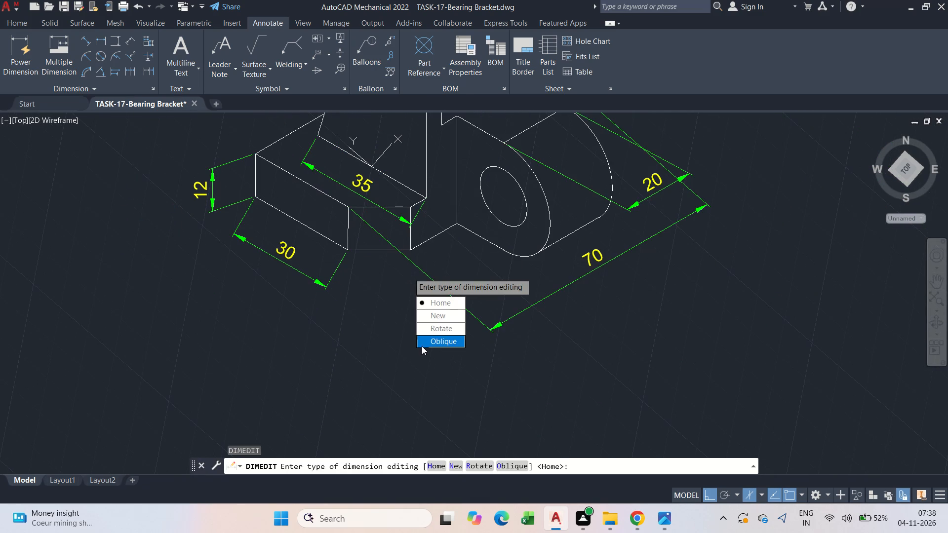
pyautogui.moveTo(423, 346); pyautogui.dragTo(408, 273)
pyautogui.click(291, 254)
pyautogui.press('space')
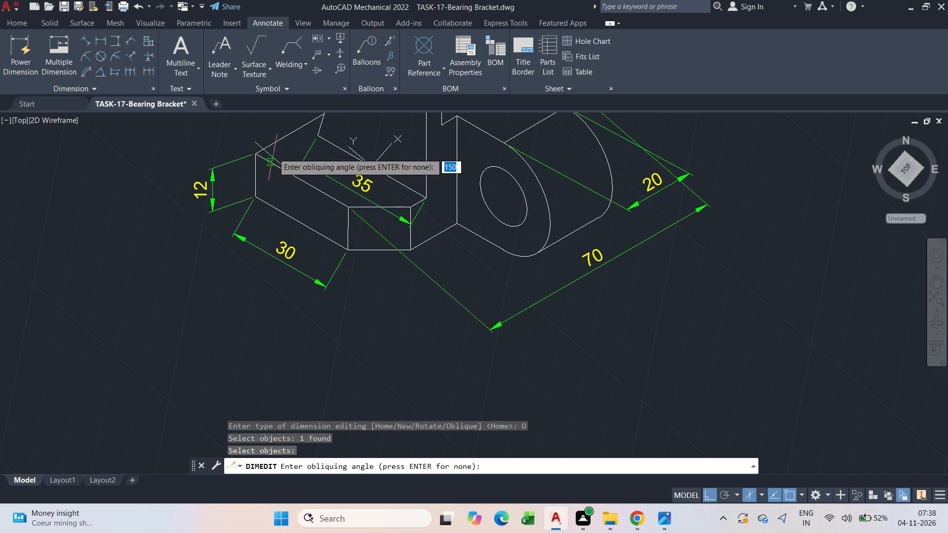
pyautogui.click(282, 135)
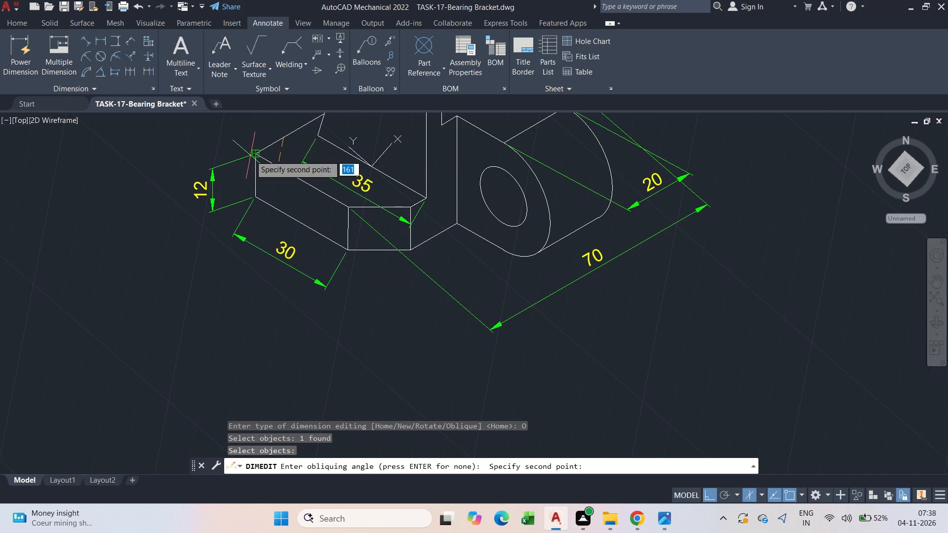
pyautogui.click(250, 155)
pyautogui.press('Escape')
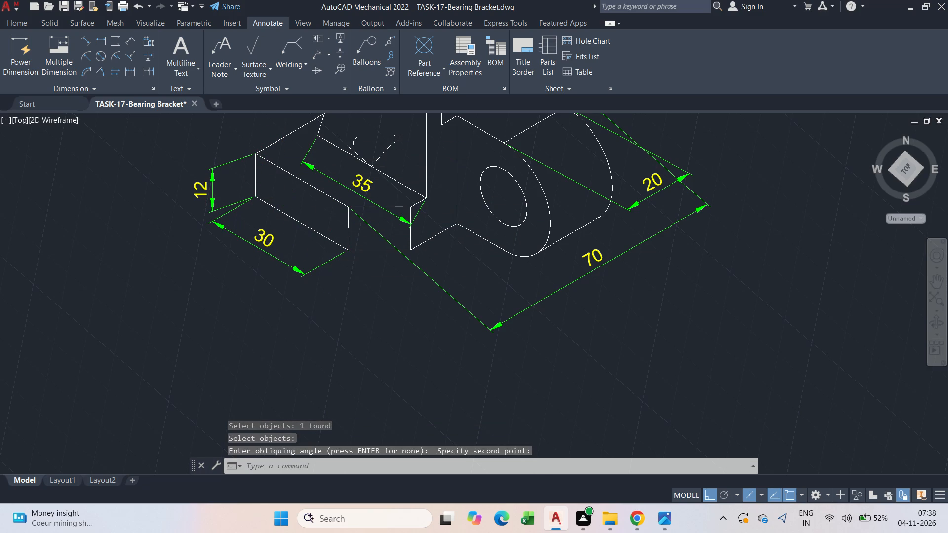
# Oblique the 35 dimension, taking the angle from two points along the base's short top edge beside the chamfered corner.
pyautogui.write('dim')
pyautogui.click(348, 247)
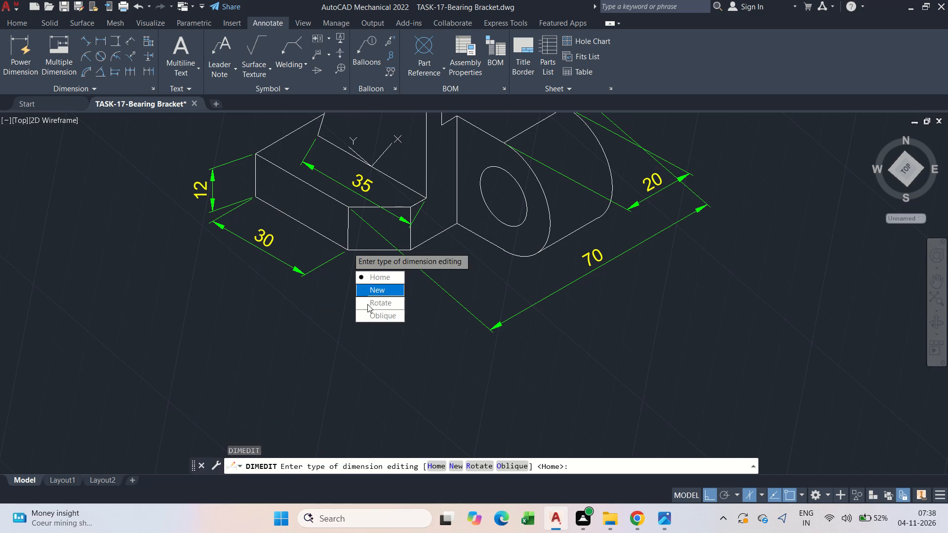
pyautogui.moveTo(369, 312); pyautogui.dragTo(345, 244)
pyautogui.click(354, 186)
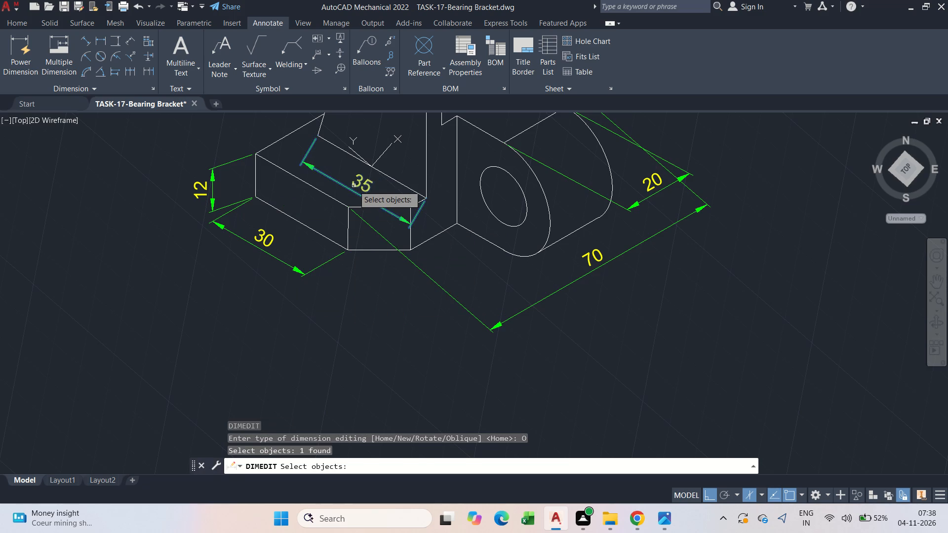
pyautogui.press('space')
pyautogui.moveTo(425, 200); pyautogui.dragTo(416, 203)
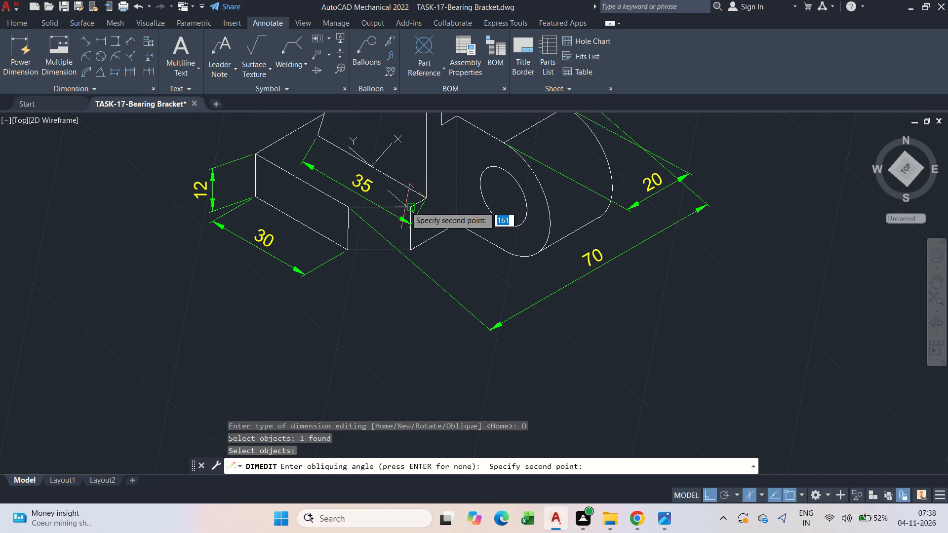
pyautogui.click(405, 207)
pyautogui.scroll(-1, 346, 204)
pyautogui.press('Escape')
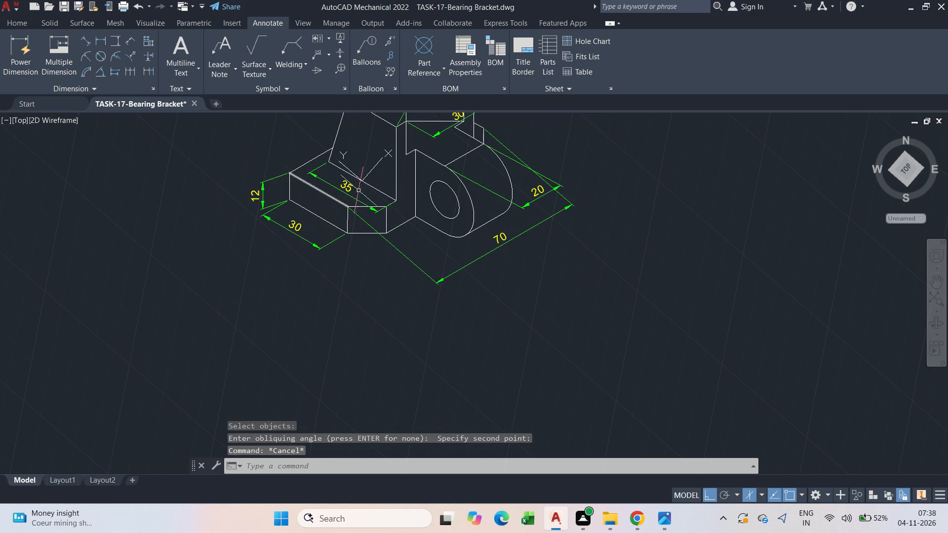
# Save the bearing bracket drawing with its obliqued dimensions.
pyautogui.moveTo(475, 246); pyautogui.dragTo(398, 276, button='middle')
pyautogui.press('Escape')
pyautogui.hotkey('ctrl', 's')
pyautogui.hotkey('ctrl', 's')
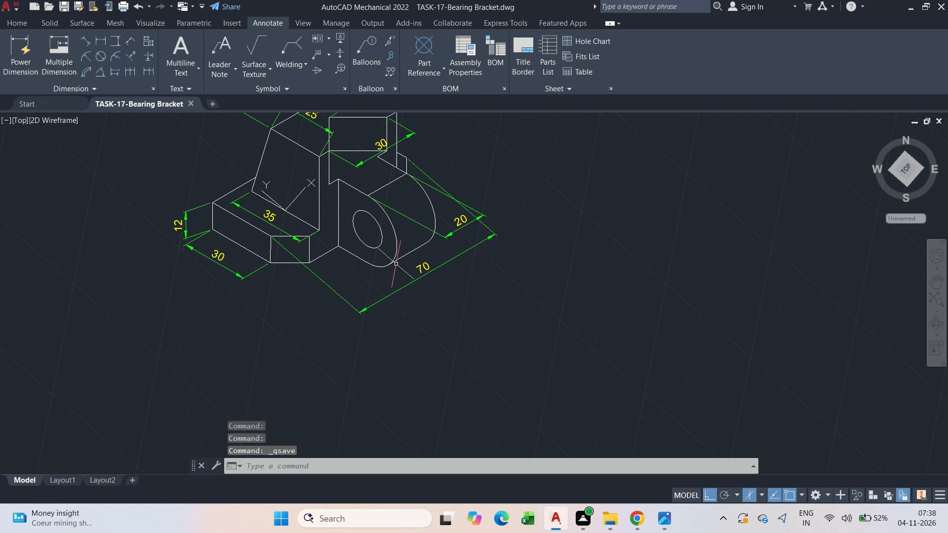
# Save the drawing again with the full dimensioned bracket checked.
pyautogui.moveTo(378, 195); pyautogui.dragTo(364, 251, button='middle')
pyautogui.scroll(-1, 362, 226)
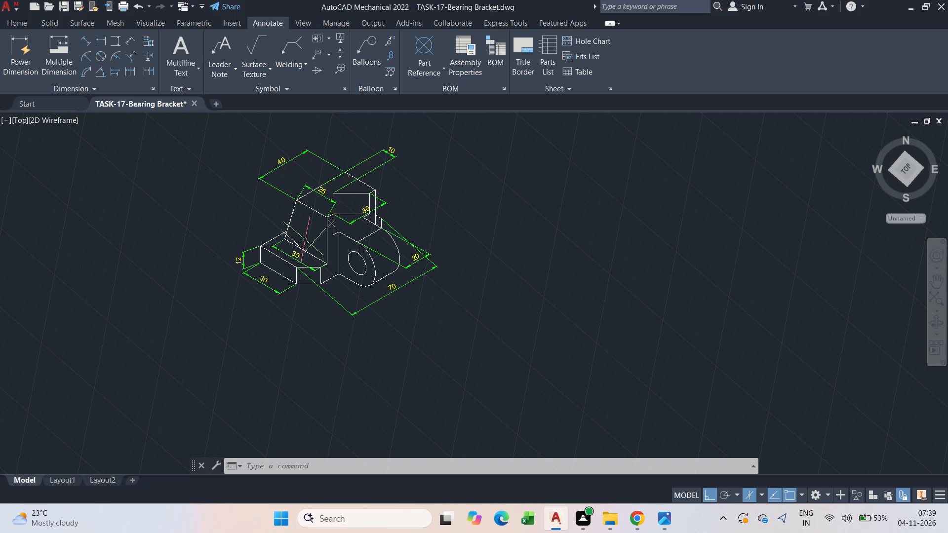
pyautogui.scroll(3, 276, 274)
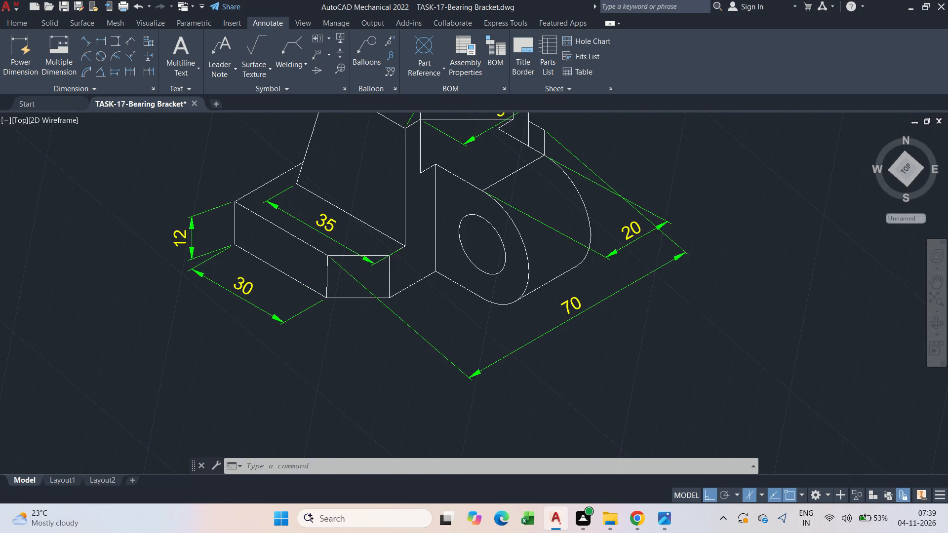
pyautogui.scroll(-1, 276, 274)
pyautogui.press('Escape')
pyautogui.press('Escape')
pyautogui.hotkey('ctrl', 's')
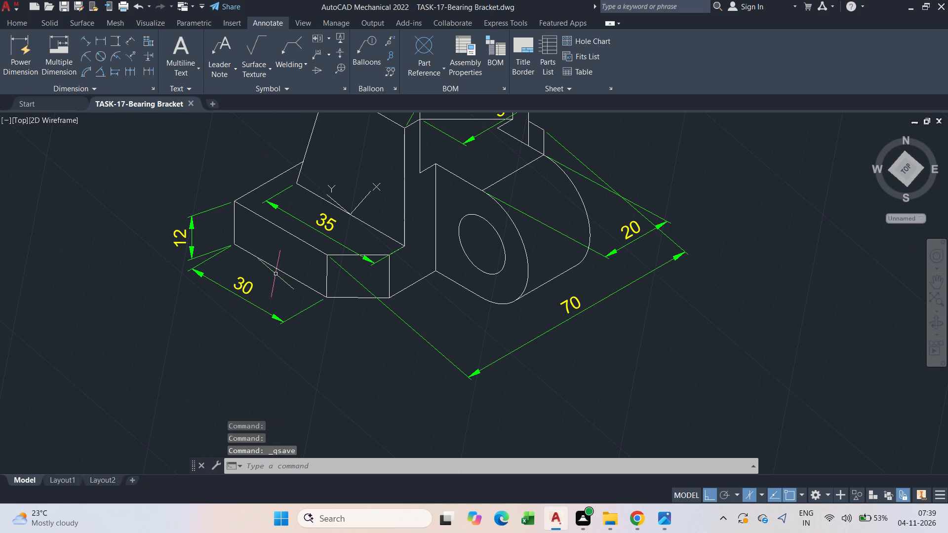
pyautogui.hotkey('ctrl', 's')
# Examine the dimensioned bracket as a whole and up close for dimension placement and edges that still lack dimensions.
pyautogui.scroll(-3, 279, 276)
pyautogui.moveTo(290, 285); pyautogui.dragTo(301, 293, button='middle')
pyautogui.press('Escape')
pyautogui.moveTo(301, 293); pyautogui.dragTo(410, 293, button='middle')
pyautogui.press('Escape')
pyautogui.scroll(4, 429, 267)
pyautogui.scroll(-4, 429, 267)
pyautogui.scroll(4, 428, 260)
pyautogui.scroll(-3, 428, 259)
pyautogui.scroll(2, 428, 259)
pyautogui.scroll(-3, 428, 259)
pyautogui.middleClick(428, 259)
pyautogui.scroll(5, 428, 259)
pyautogui.moveTo(487, 191); pyautogui.dragTo(362, 310, button='middle')
pyautogui.scroll(-3, 356, 295)
pyautogui.moveTo(353, 297); pyautogui.dragTo(351, 245, button='middle')
pyautogui.scroll(3, 370, 277)
pyautogui.moveTo(351, 272); pyautogui.dragTo(379, 257, button='middle')
pyautogui.scroll(-2, 365, 266)
pyautogui.moveTo(385, 273); pyautogui.dragTo(442, 247, button='middle')
pyautogui.scroll(-1, 442, 248)
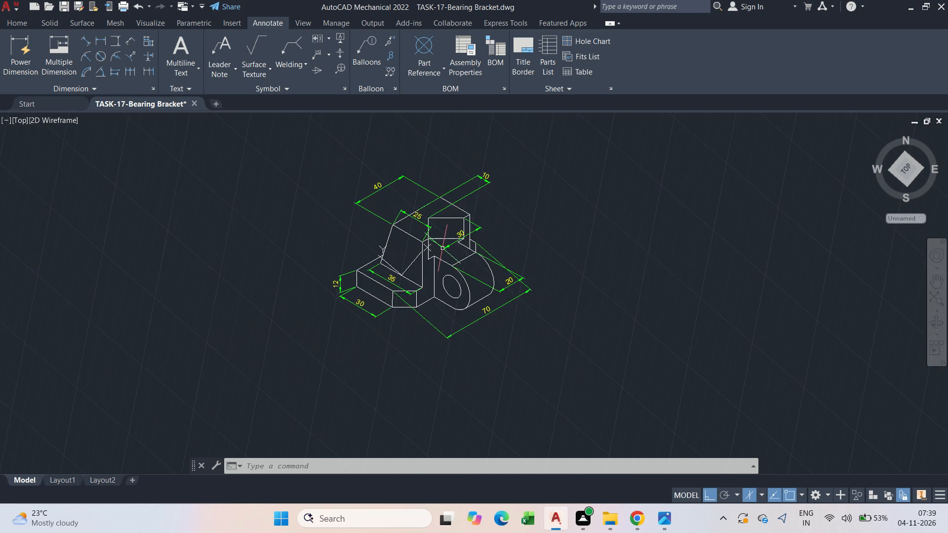
pyautogui.scroll(1, 442, 248)
pyautogui.scroll(-1, 442, 248)
pyautogui.moveTo(454, 252); pyautogui.dragTo(443, 292, button='middle')
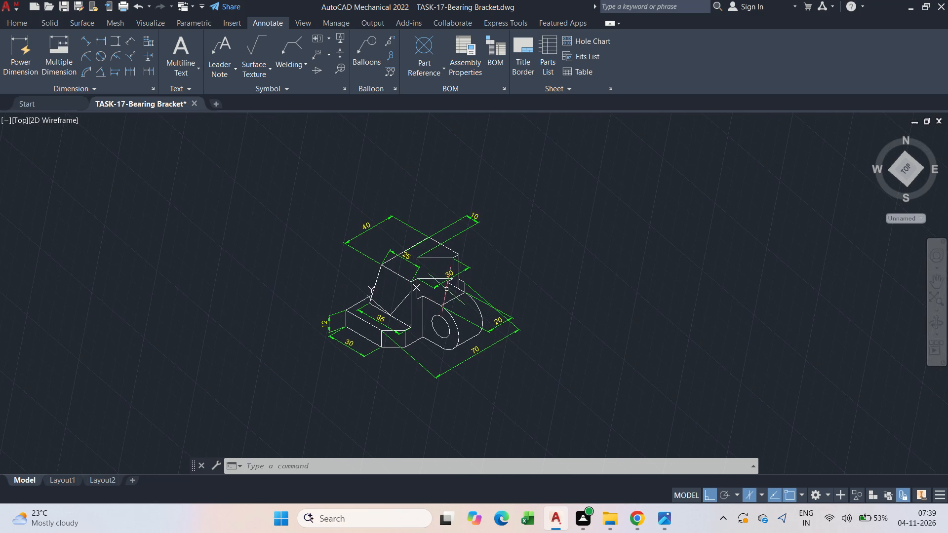
pyautogui.scroll(2, 447, 287)
pyautogui.moveTo(429, 275); pyautogui.dragTo(408, 302, button='middle')
pyautogui.moveTo(408, 307); pyautogui.dragTo(479, 249, button='middle')
pyautogui.scroll(-1, 479, 249)
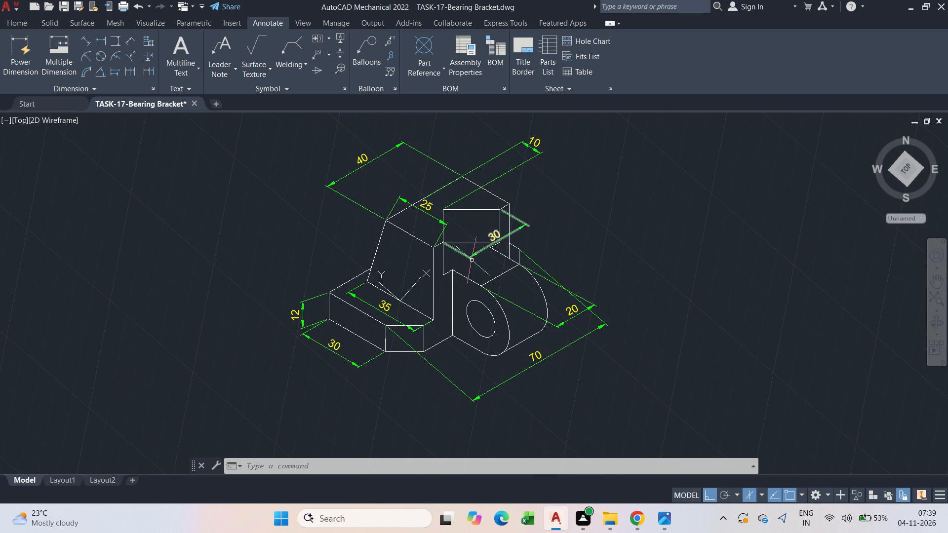
pyautogui.middleClick(460, 270)
pyautogui.press('Escape')
pyautogui.scroll(2, 441, 252)
pyautogui.press('Escape')
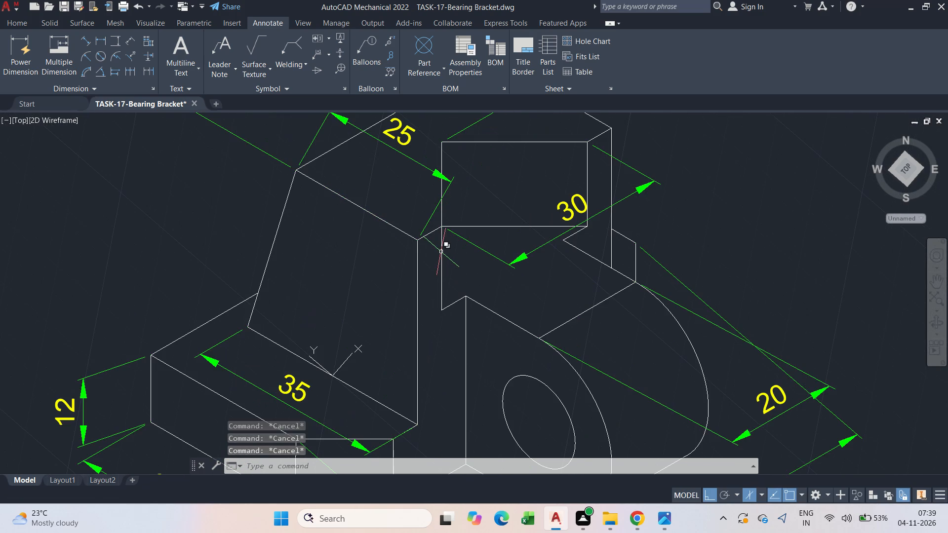
pyautogui.scroll(-2, 441, 252)
pyautogui.scroll(2, 441, 252)
pyautogui.scroll(-2, 441, 252)
pyautogui.scroll(1, 441, 252)
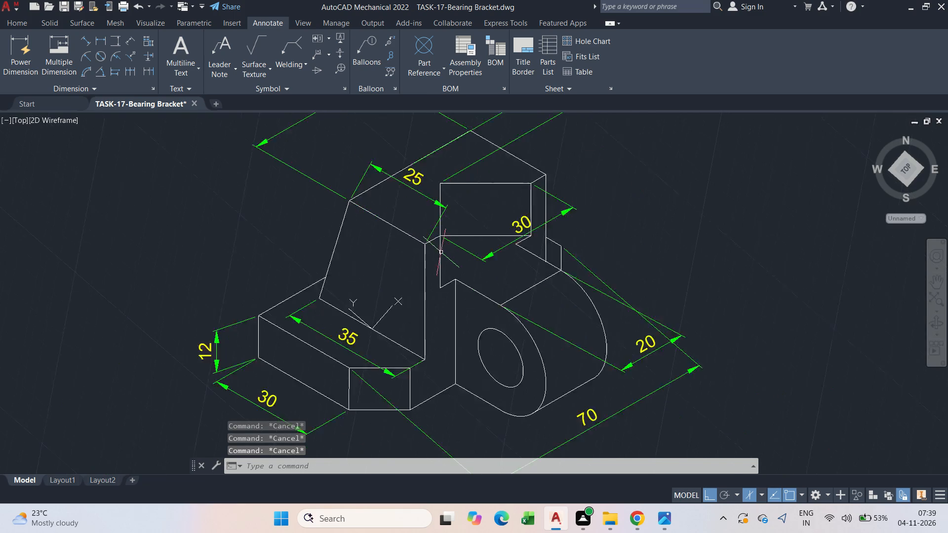
pyautogui.scroll(1, 441, 252)
pyautogui.scroll(-2, 441, 252)
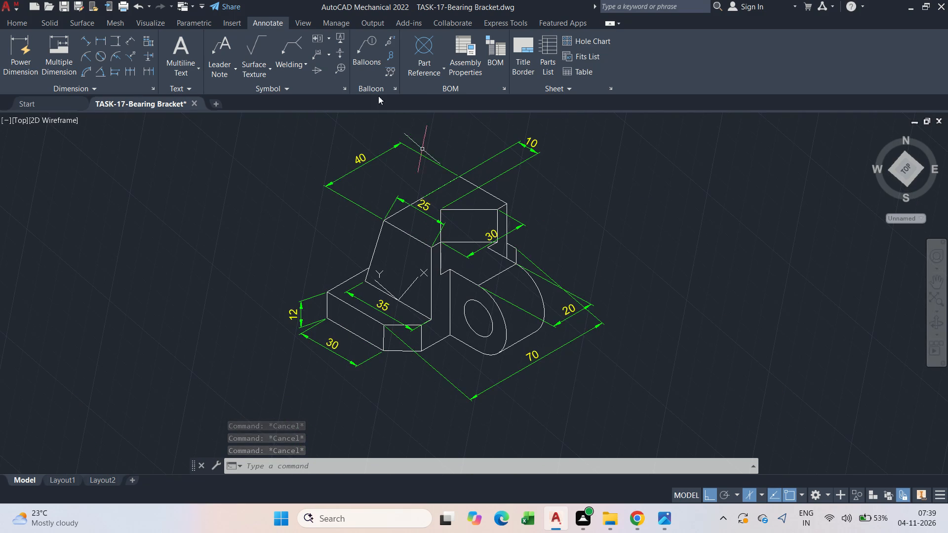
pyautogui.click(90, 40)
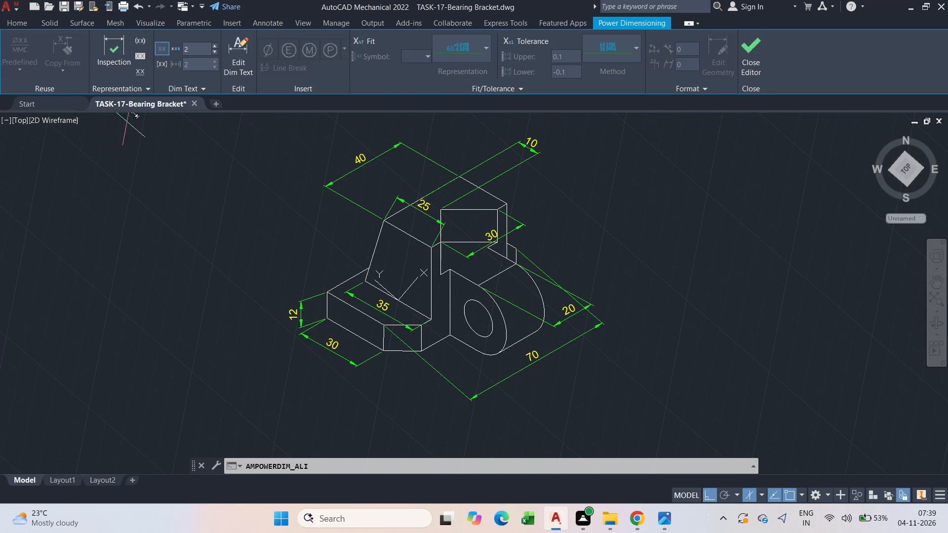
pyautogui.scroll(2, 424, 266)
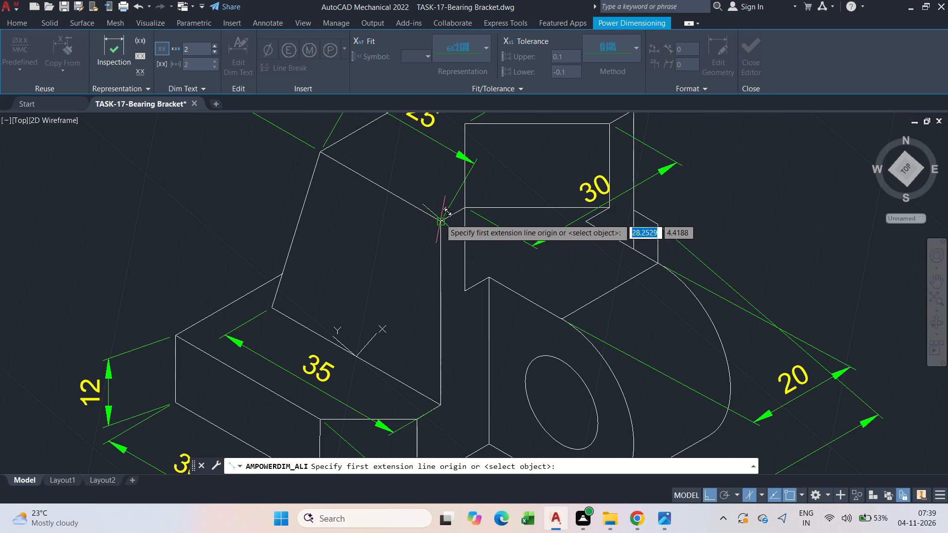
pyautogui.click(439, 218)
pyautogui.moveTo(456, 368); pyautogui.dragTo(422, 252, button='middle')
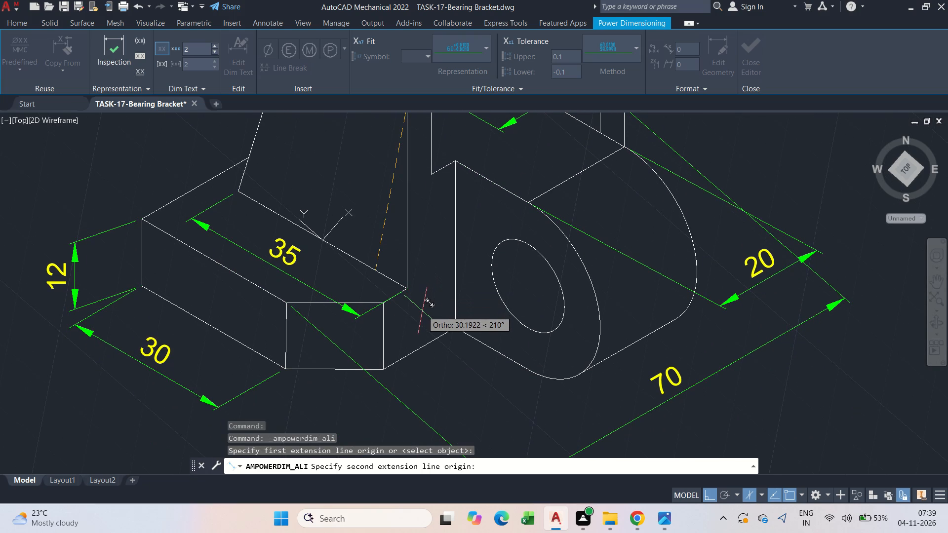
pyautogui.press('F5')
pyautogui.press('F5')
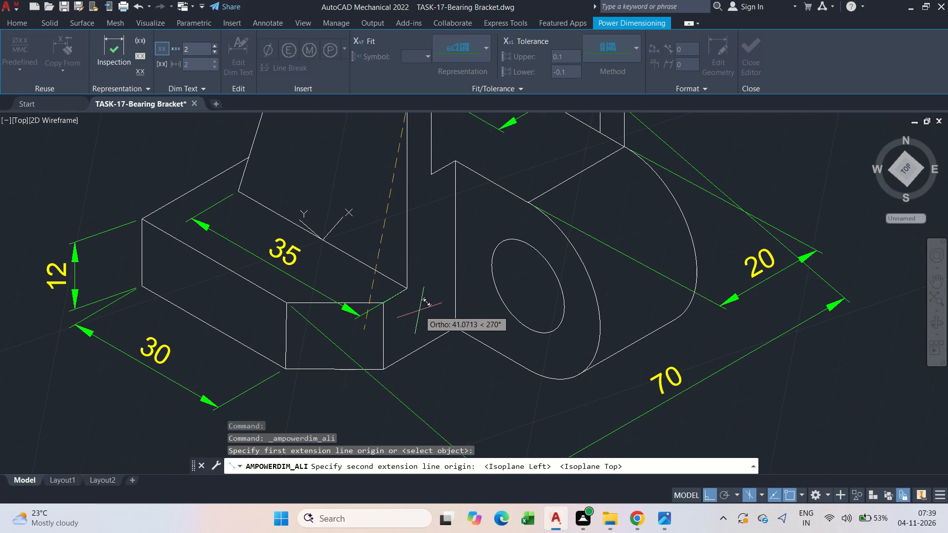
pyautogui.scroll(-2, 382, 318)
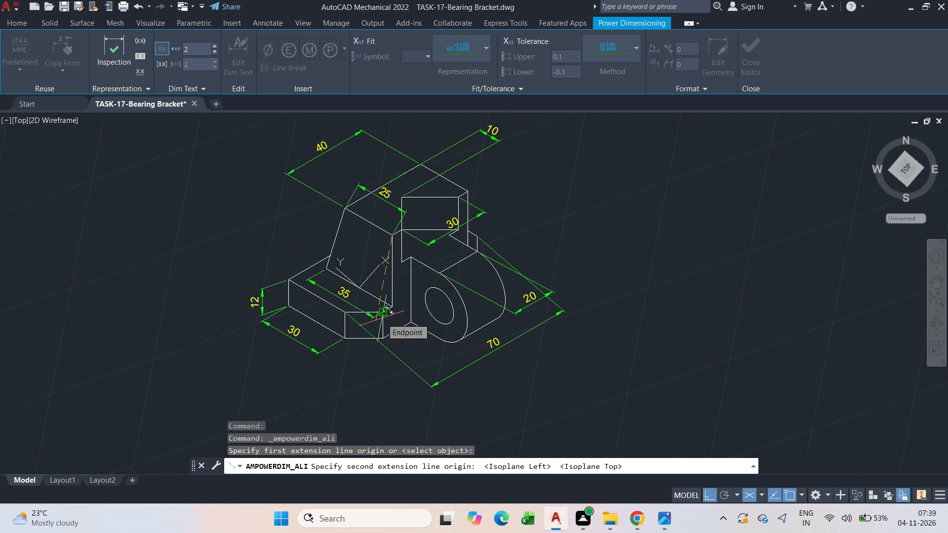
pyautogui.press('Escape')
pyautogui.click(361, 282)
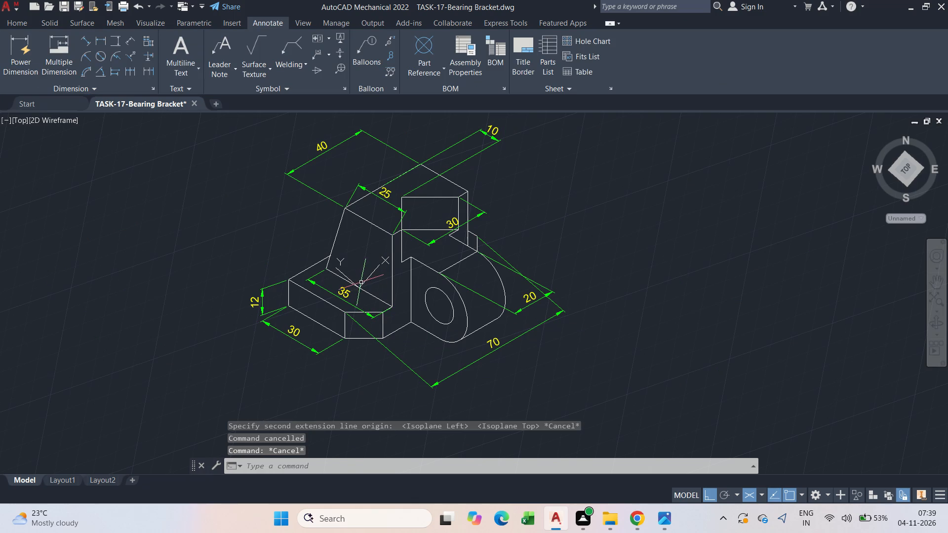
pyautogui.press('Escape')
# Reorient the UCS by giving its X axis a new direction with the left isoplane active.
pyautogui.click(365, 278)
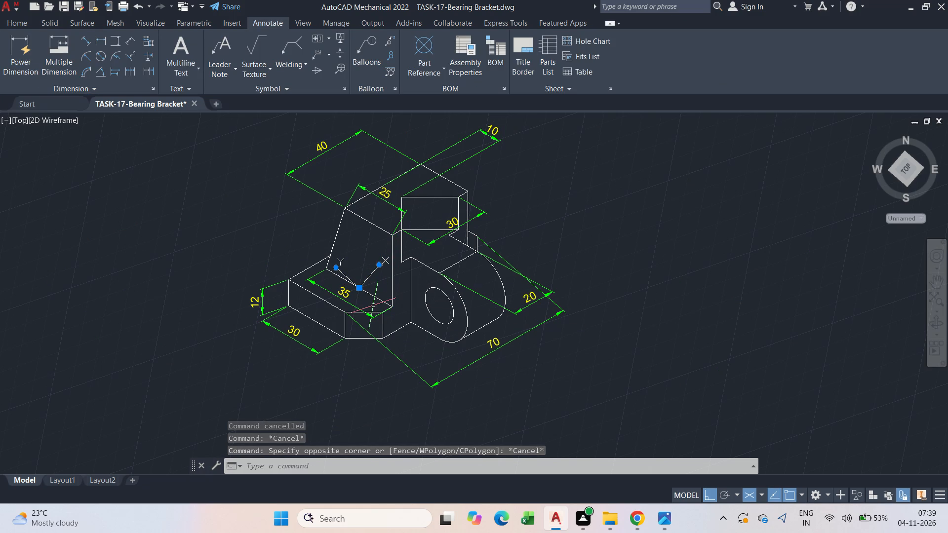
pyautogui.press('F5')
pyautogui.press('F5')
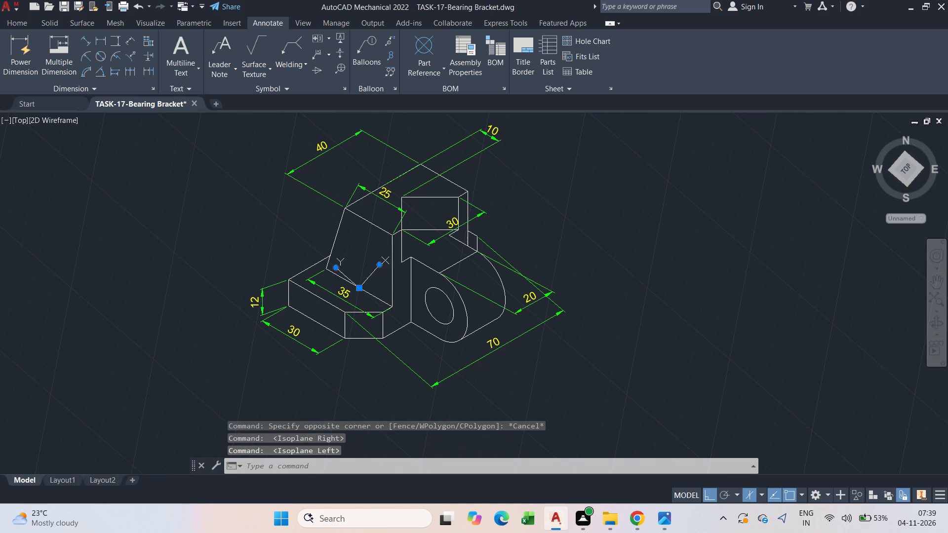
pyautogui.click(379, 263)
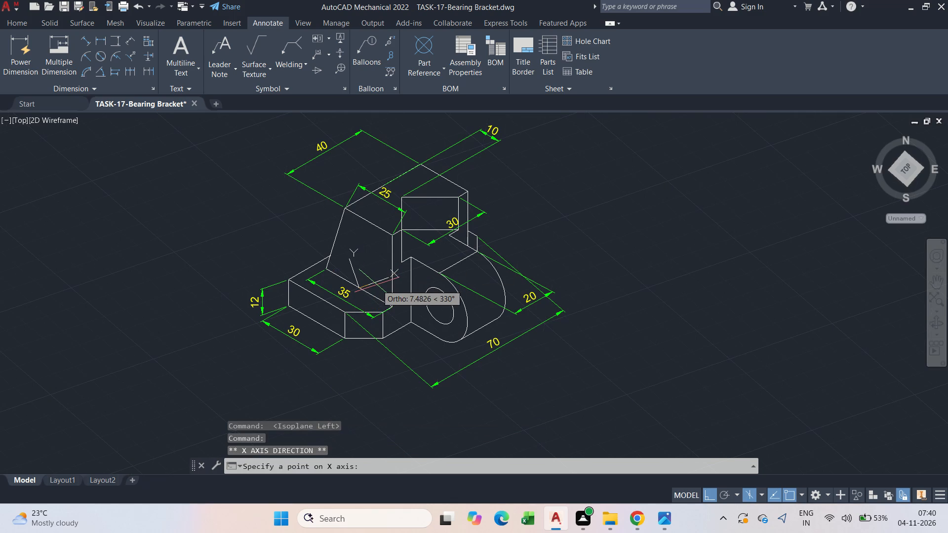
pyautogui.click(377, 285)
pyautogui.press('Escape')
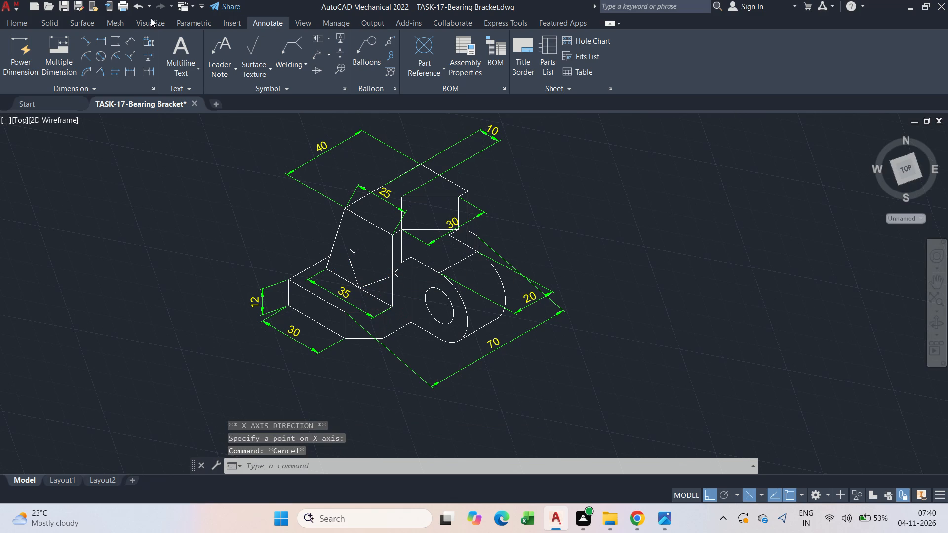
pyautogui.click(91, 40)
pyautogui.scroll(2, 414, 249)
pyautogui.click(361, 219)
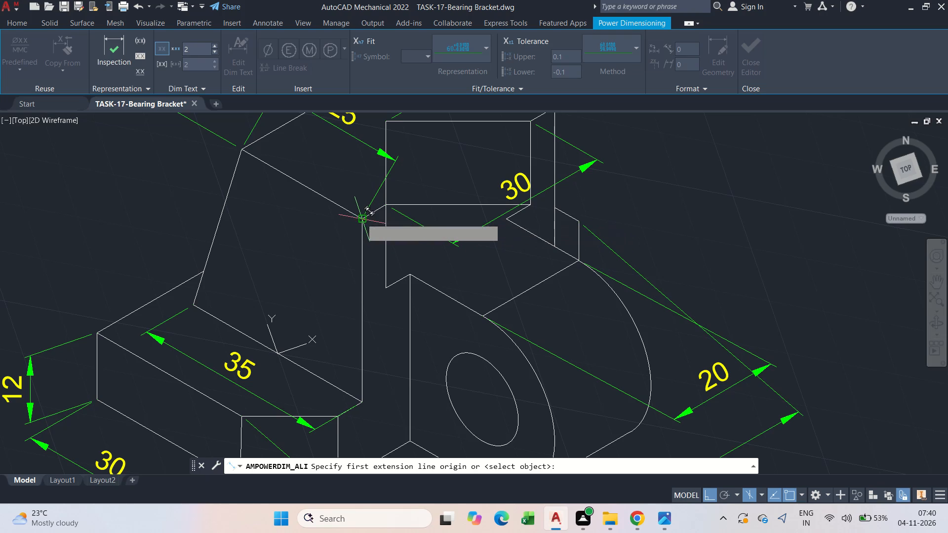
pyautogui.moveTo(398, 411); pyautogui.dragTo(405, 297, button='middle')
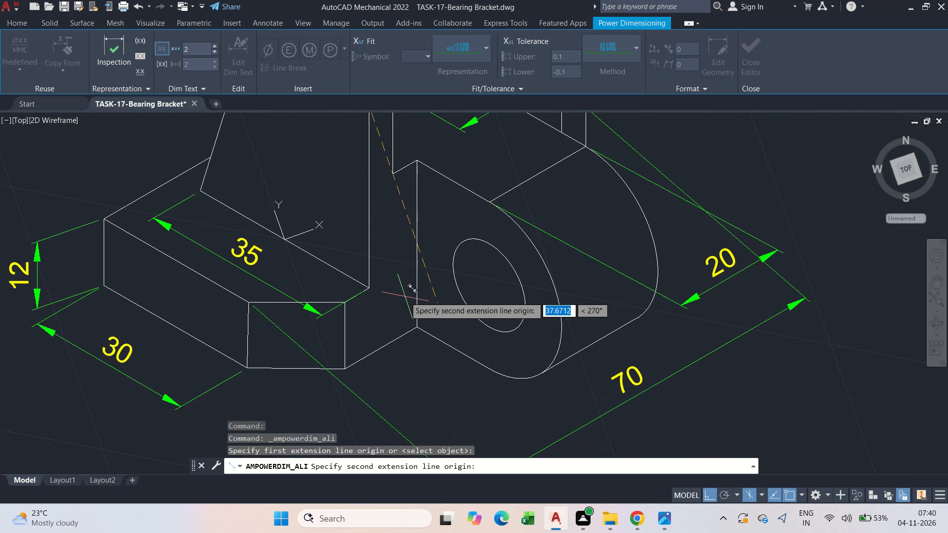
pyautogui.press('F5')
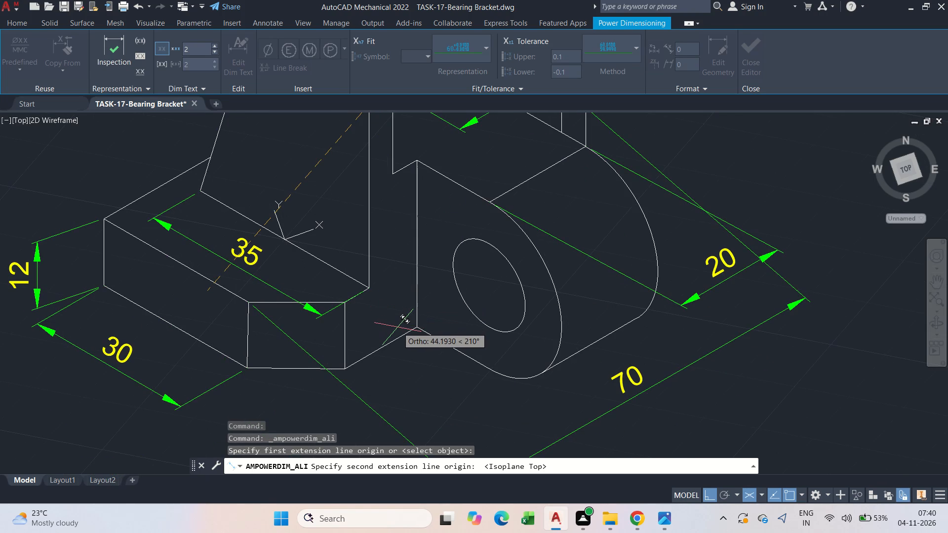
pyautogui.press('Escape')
# Reorient the UCS by pointing its Y axis upward away from the sloped face's lower edge, and switch to the right isoplane.
pyautogui.click(317, 228)
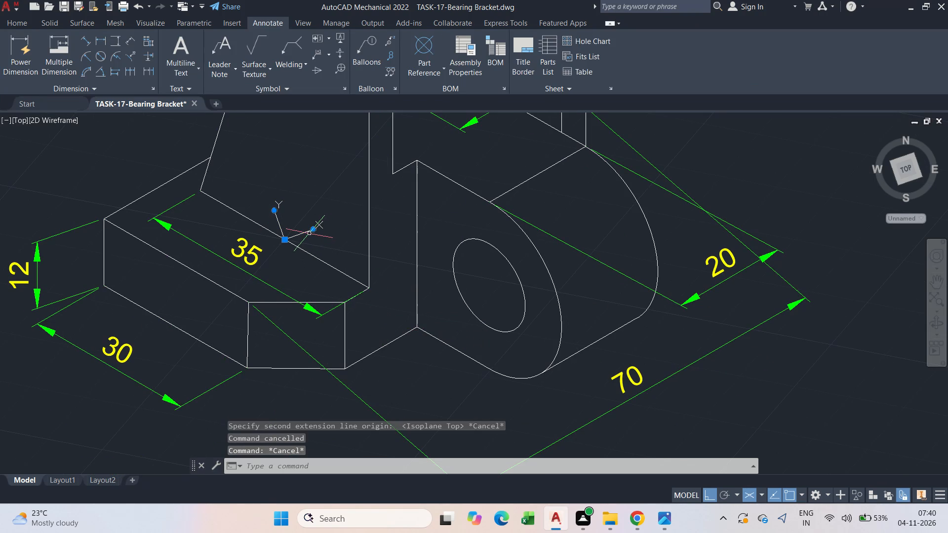
pyautogui.click(278, 211)
pyautogui.moveTo(274, 210); pyautogui.dragTo(286, 212)
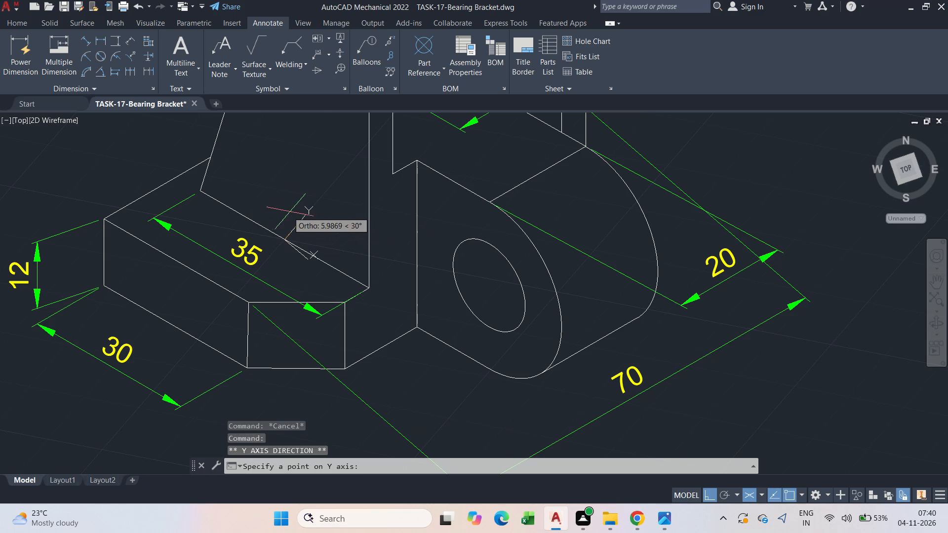
pyautogui.moveTo(286, 212); pyautogui.dragTo(258, 227)
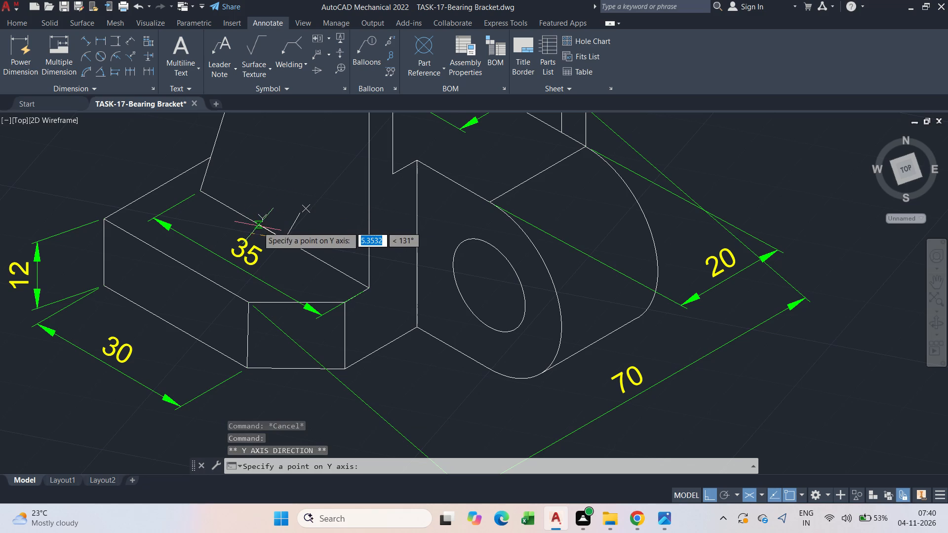
pyautogui.moveTo(258, 227); pyautogui.dragTo(294, 248)
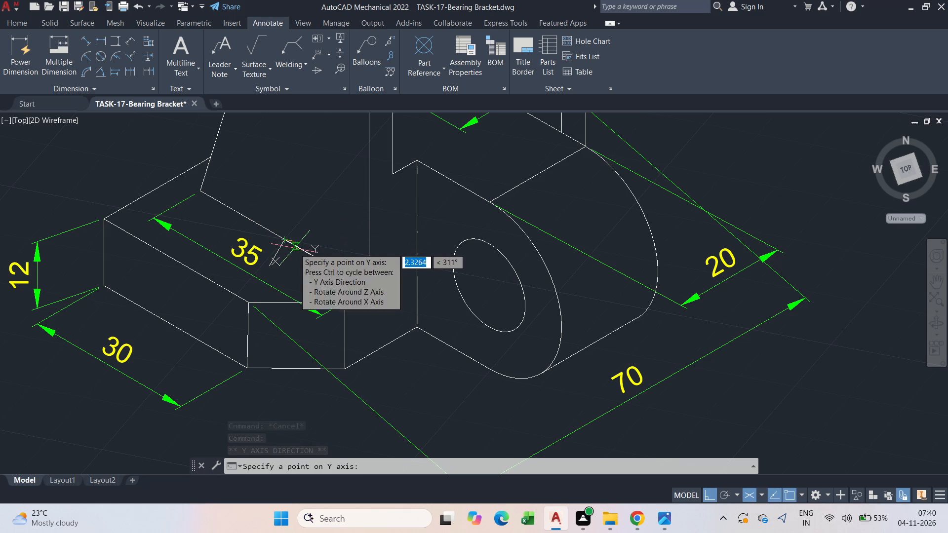
pyautogui.moveTo(294, 248); pyautogui.dragTo(288, 238)
pyautogui.press('F5')
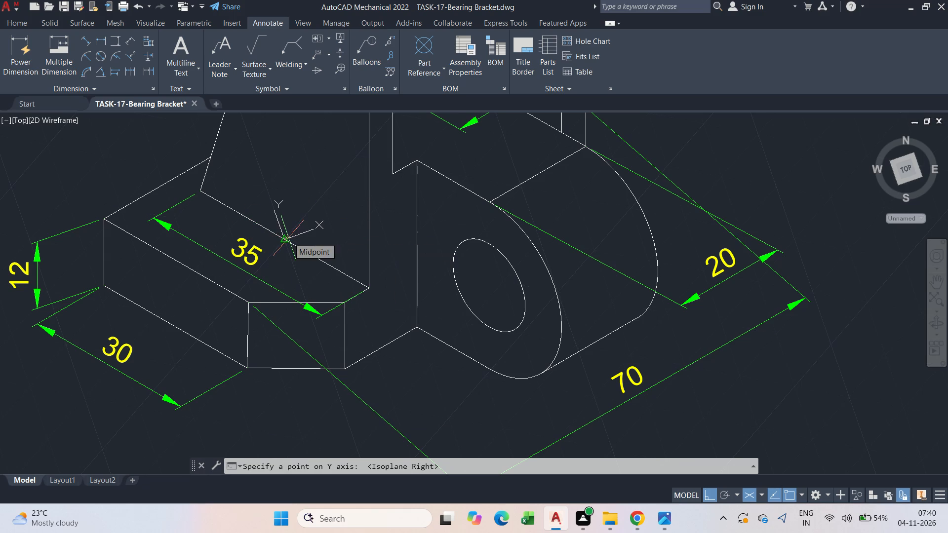
pyautogui.moveTo(288, 238); pyautogui.dragTo(301, 240)
pyautogui.moveTo(305, 233); pyautogui.dragTo(295, 228)
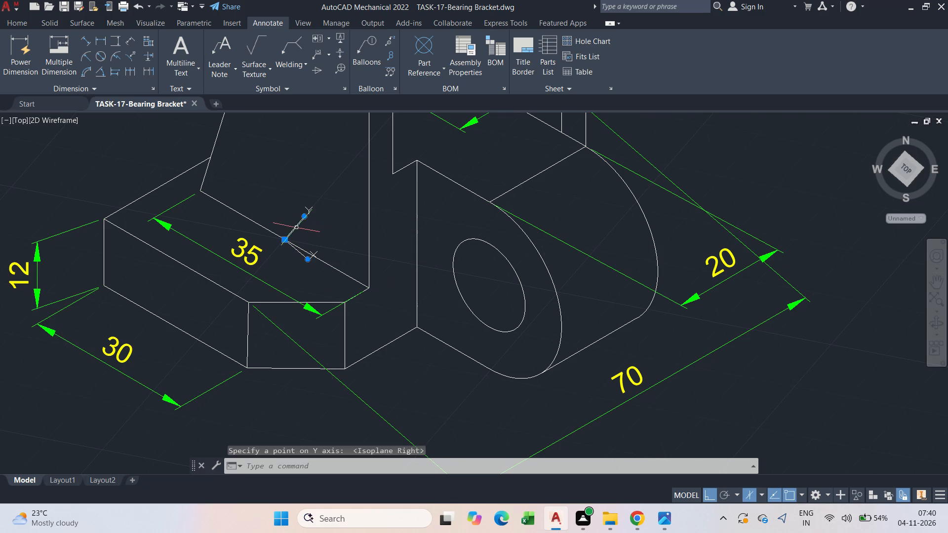
# Add an aligned height dimension from the upright's near top corner to the base's bottom edge, overriding its text with 45.
pyautogui.moveTo(295, 228); pyautogui.dragTo(289, 226)
pyautogui.press('F5')
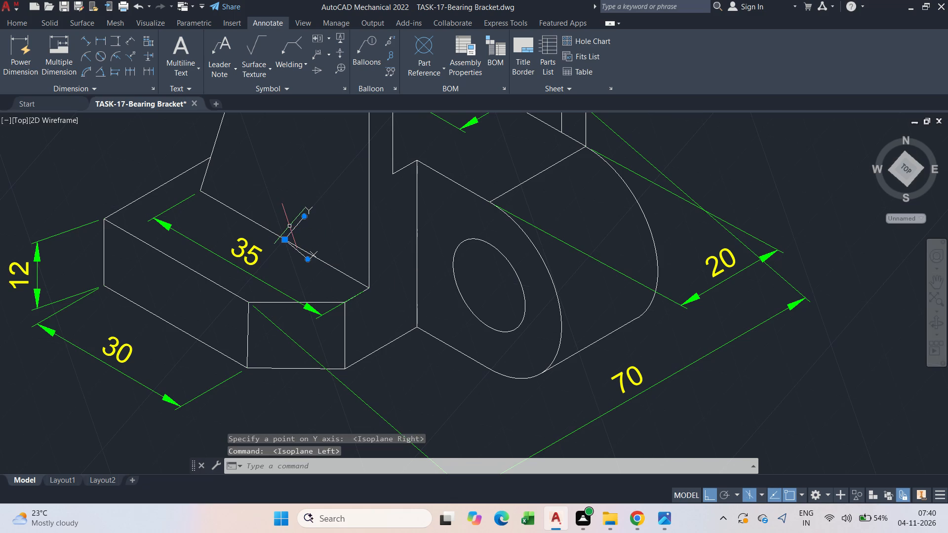
pyautogui.click(289, 226)
pyautogui.press('Escape')
pyautogui.press('Escape')
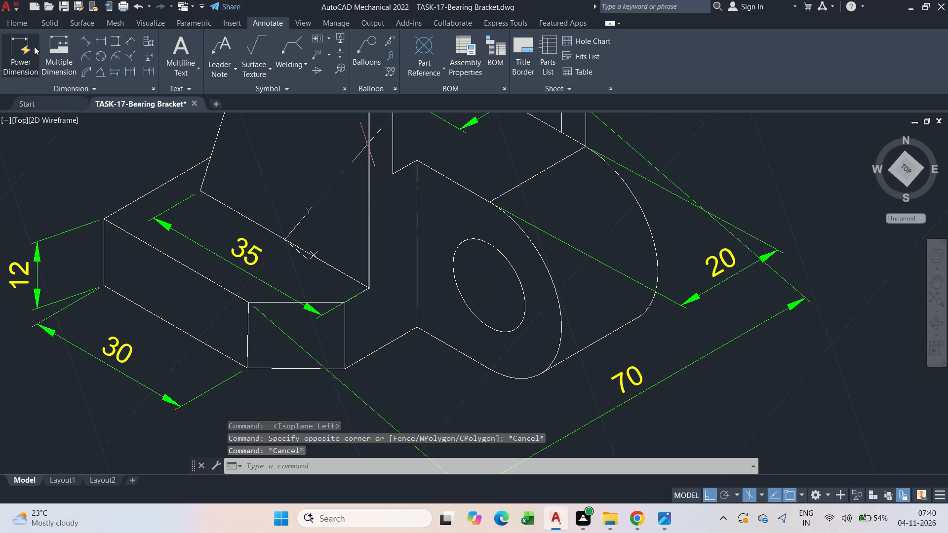
pyautogui.click(90, 37)
pyautogui.scroll(-3, 317, 194)
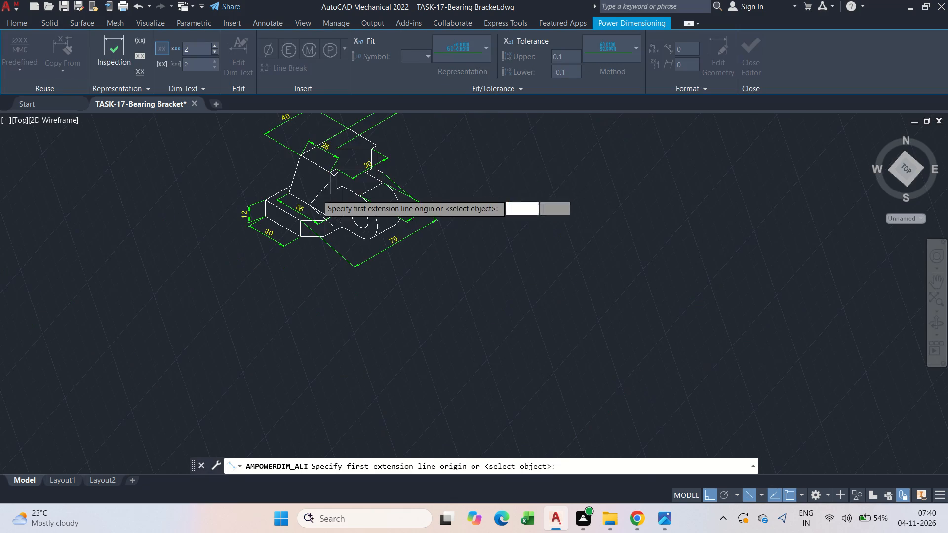
pyautogui.scroll(3, 331, 171)
pyautogui.click(318, 178)
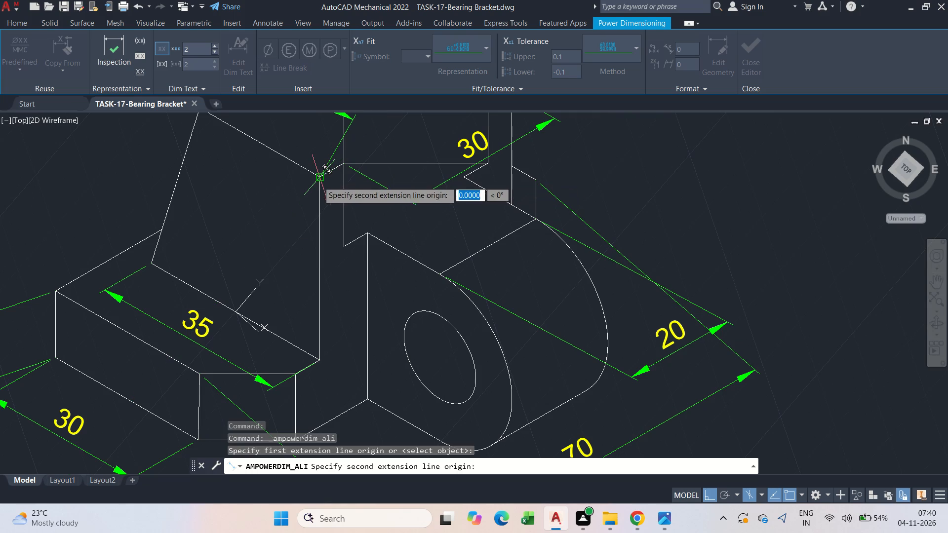
pyautogui.moveTo(318, 373); pyautogui.dragTo(306, 263, button='middle')
pyautogui.press('F5')
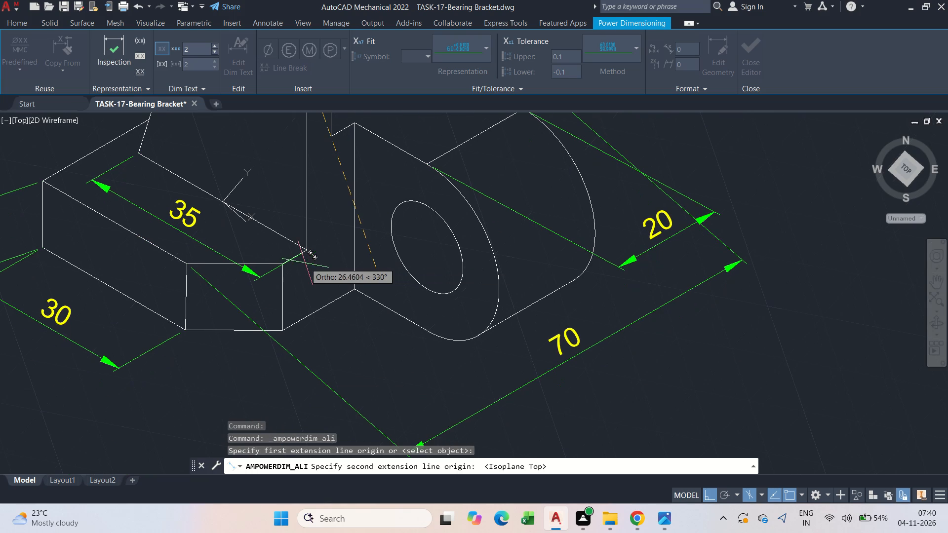
pyautogui.click(309, 312)
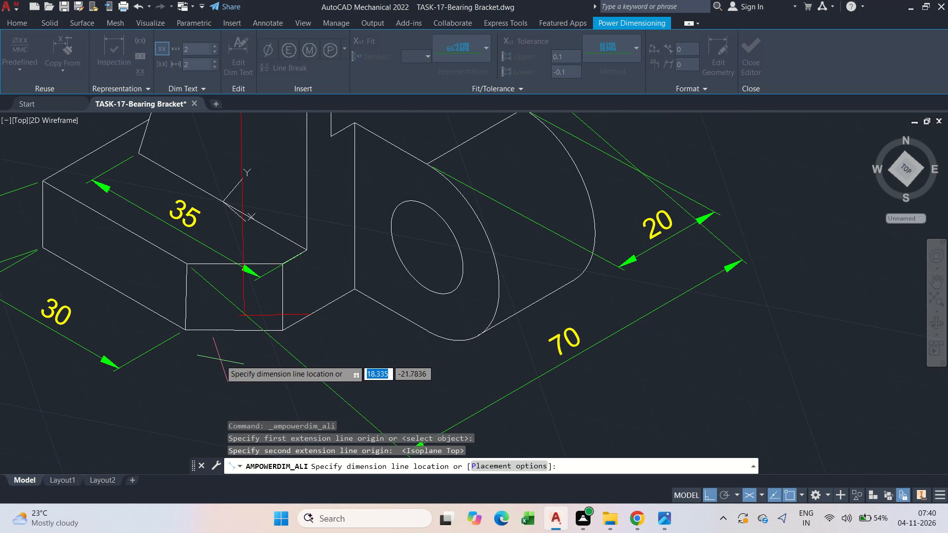
pyautogui.click(220, 359)
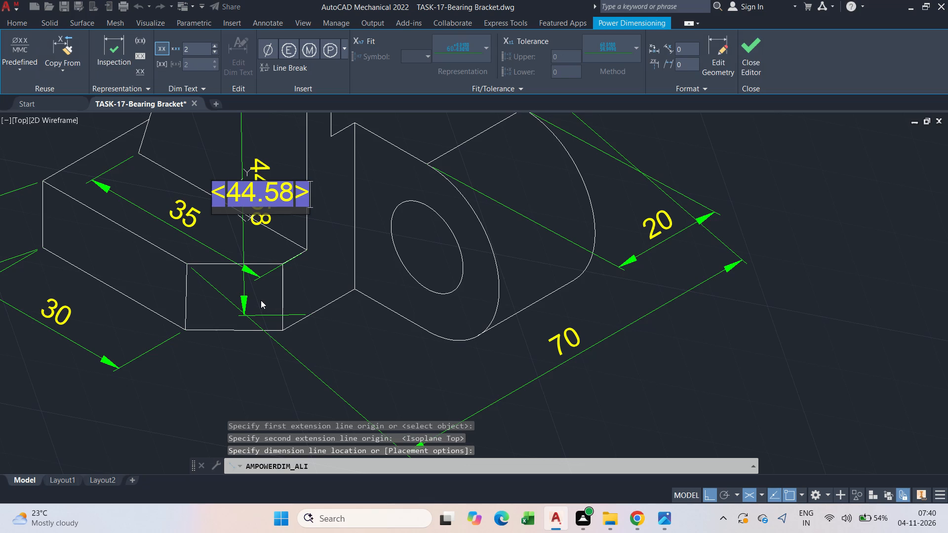
pyautogui.press('BackSpace')
pyautogui.write('45')
pyautogui.press('Return')
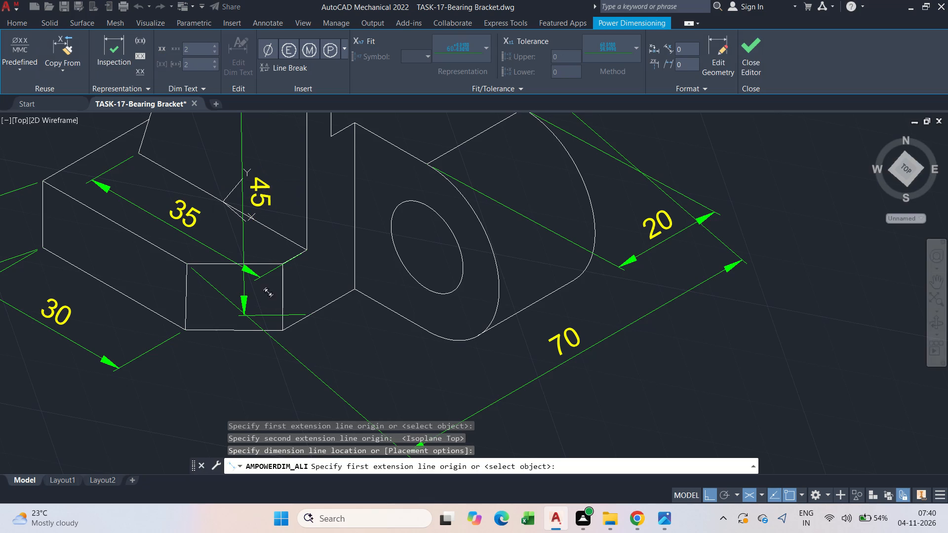
pyautogui.press('Escape')
# Oblique the 45 height dimension parallel to the short receding edge on the base's top at the upright's foot.
pyautogui.scroll(-1, 180, 351)
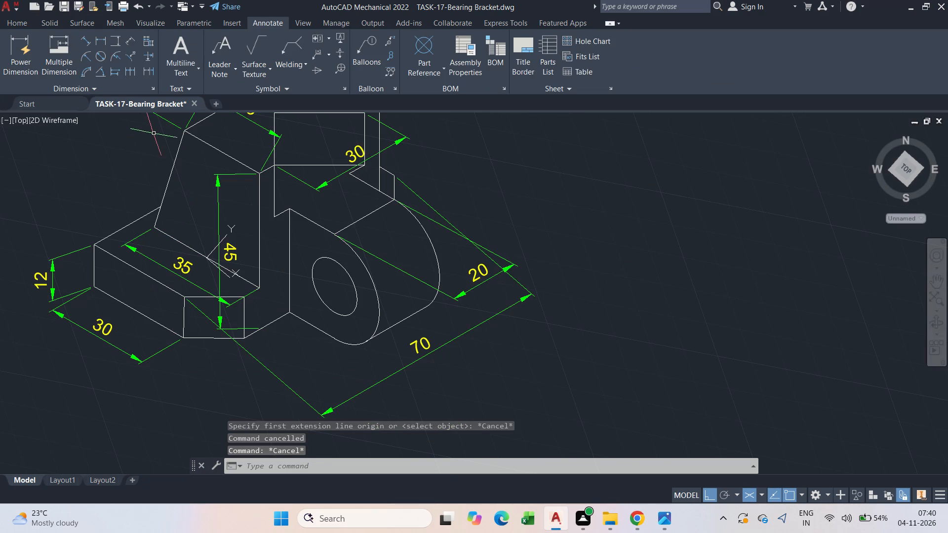
pyautogui.press('o')
pyautogui.press('Escape')
pyautogui.press('d')
pyautogui.write('o,')
pyautogui.press('BackSpace')
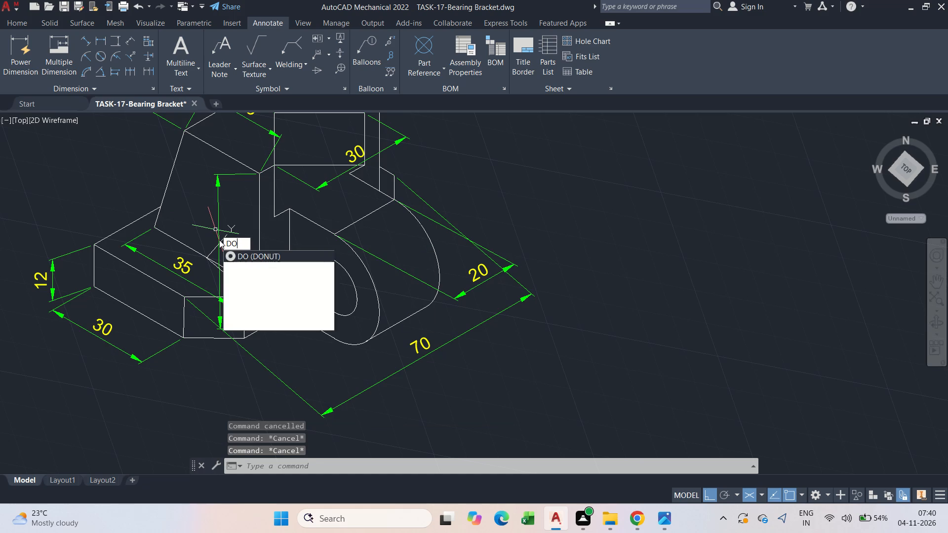
pyautogui.press('BackSpace')
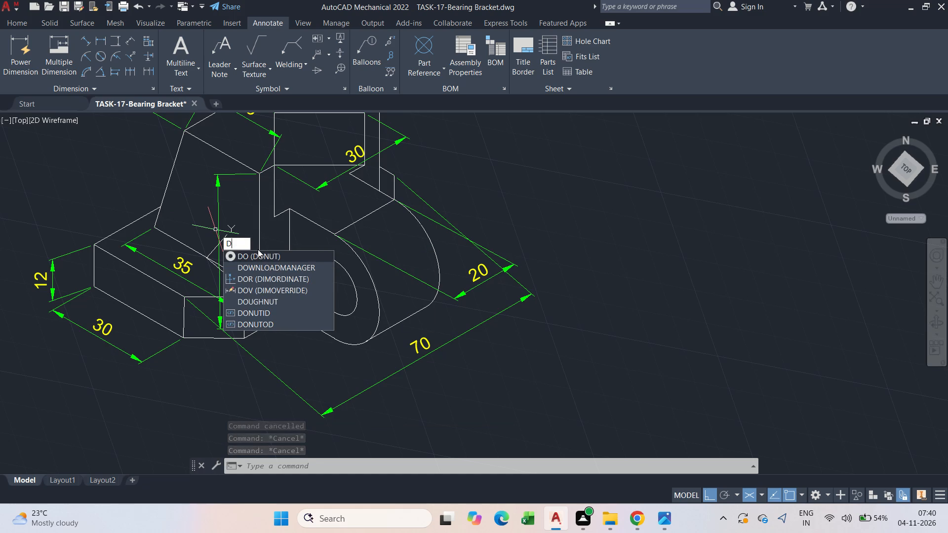
pyautogui.write('im')
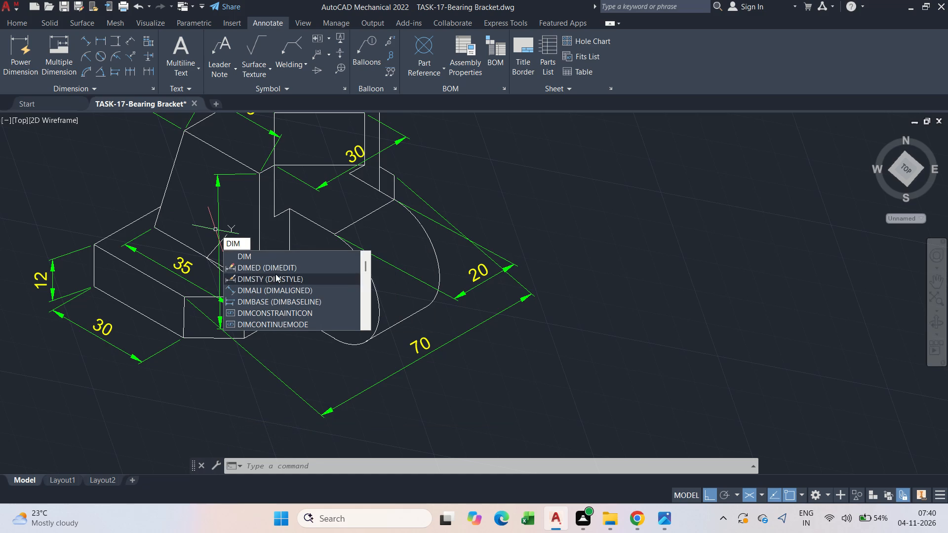
pyautogui.click(273, 269)
pyautogui.moveTo(285, 338); pyautogui.dragTo(269, 266)
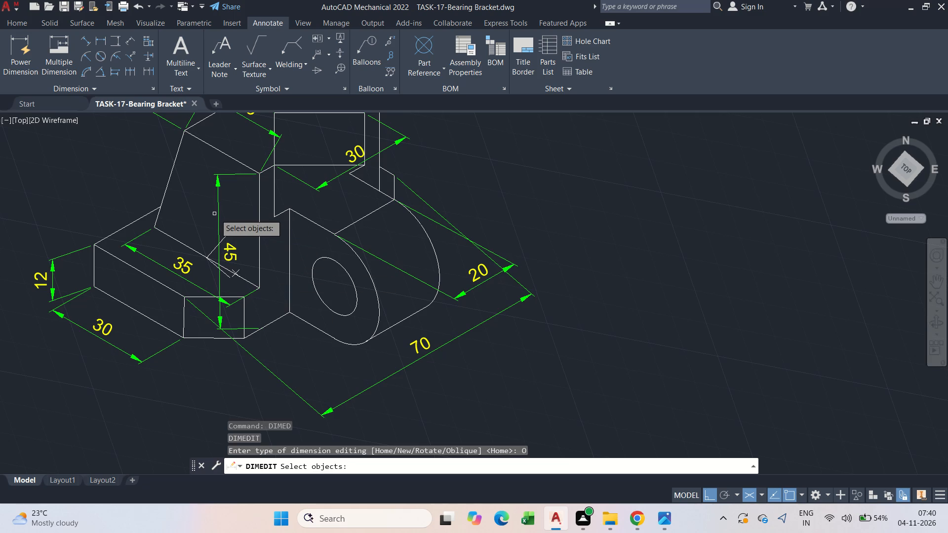
pyautogui.click(219, 218)
pyautogui.press('space')
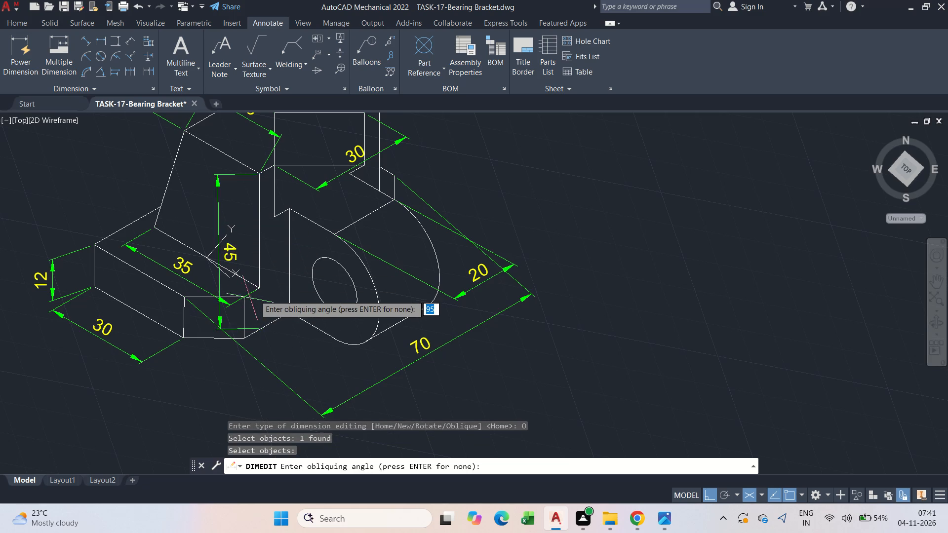
pyautogui.scroll(2, 256, 293)
pyautogui.click(265, 279)
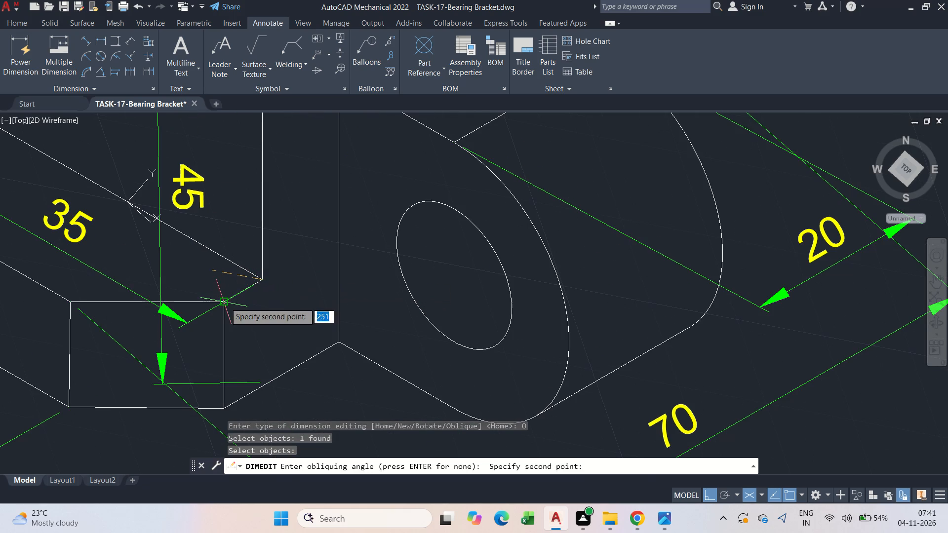
pyautogui.click(224, 303)
pyautogui.scroll(-3, 224, 303)
pyautogui.press('Escape')
# Reposition the 45 height dimension farther out from the upright's vertical edge, along its oblique extension lines.
pyautogui.scroll(2, 208, 302)
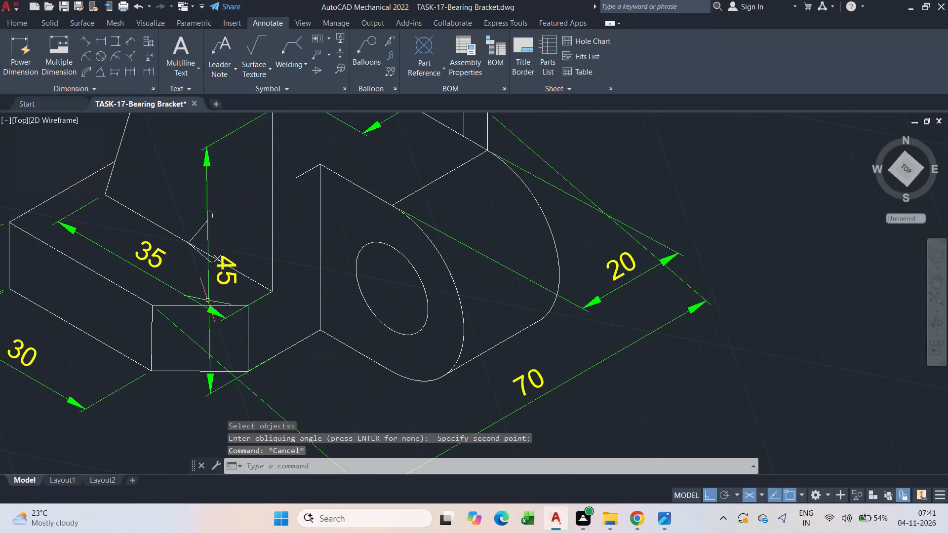
pyautogui.click(223, 276)
pyautogui.click(220, 286)
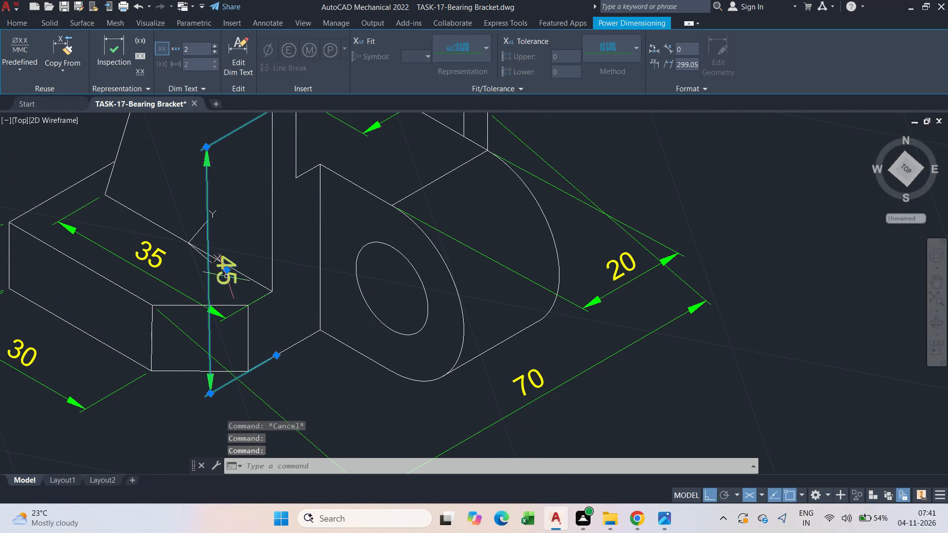
pyautogui.click(228, 266)
pyautogui.press('Escape')
pyautogui.click(223, 268)
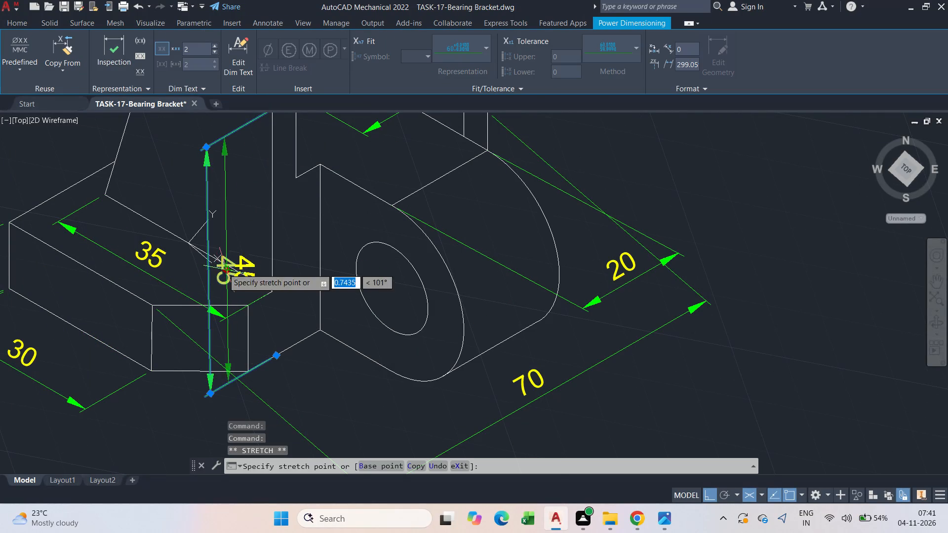
pyautogui.click(125, 361)
pyautogui.press('Escape')
# Save the drawing with the added height dimension.
pyautogui.scroll(-3, 214, 307)
pyautogui.hotkey('ctrl', 's')
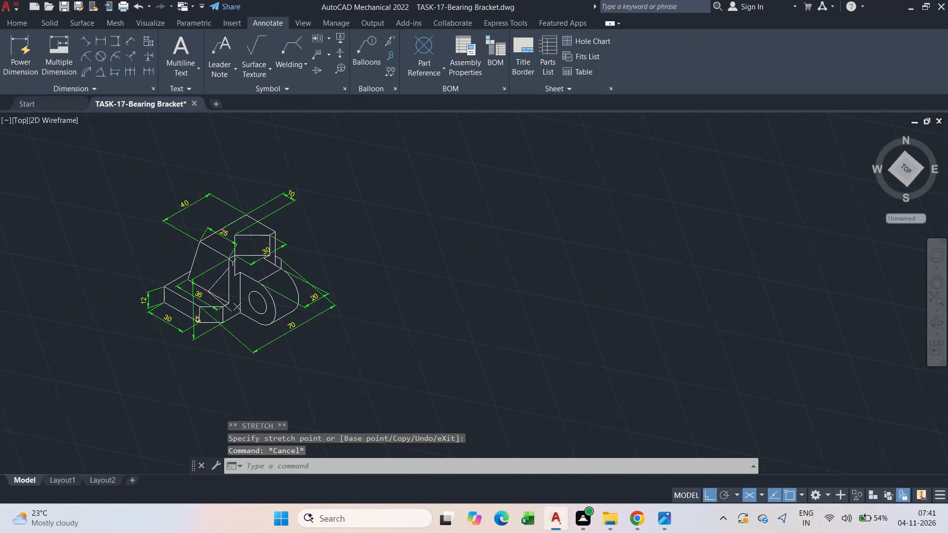
pyautogui.hotkey('ctrl', 's')
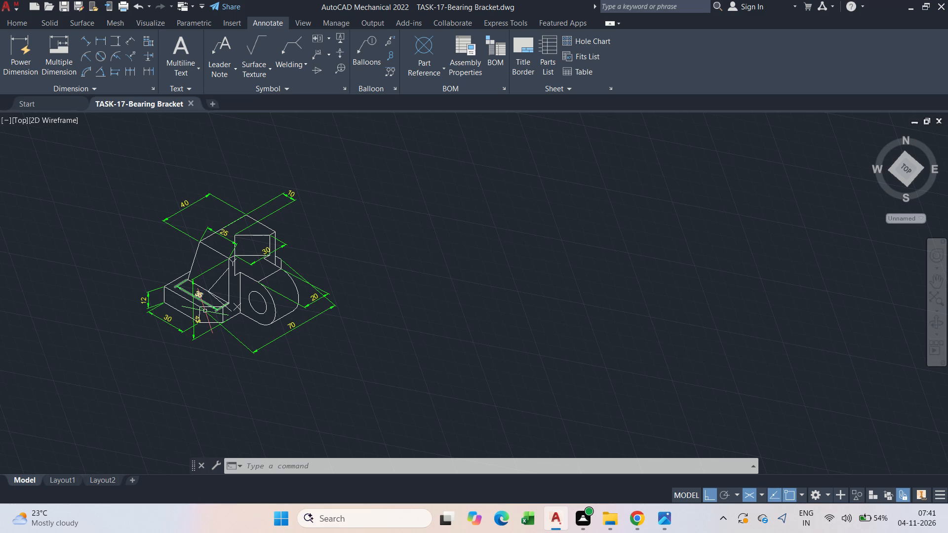
pyautogui.press('Escape')
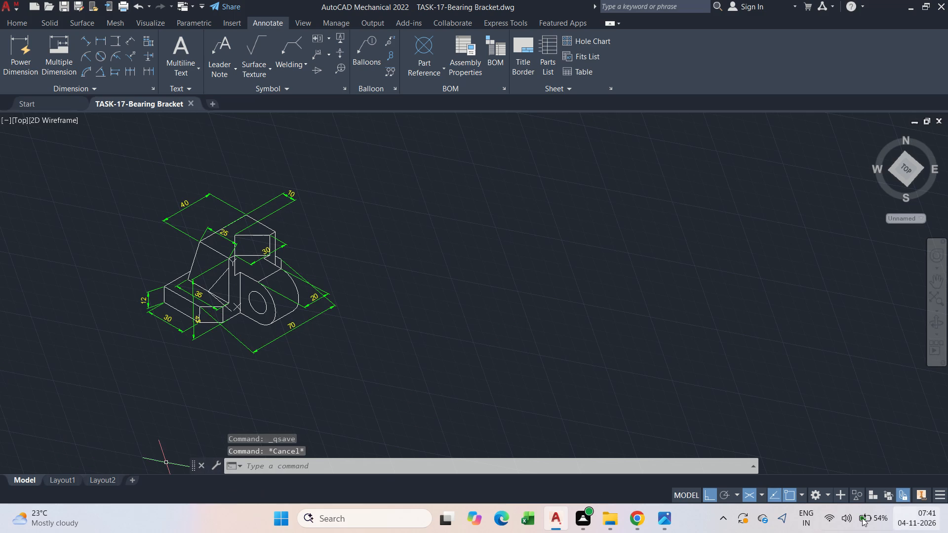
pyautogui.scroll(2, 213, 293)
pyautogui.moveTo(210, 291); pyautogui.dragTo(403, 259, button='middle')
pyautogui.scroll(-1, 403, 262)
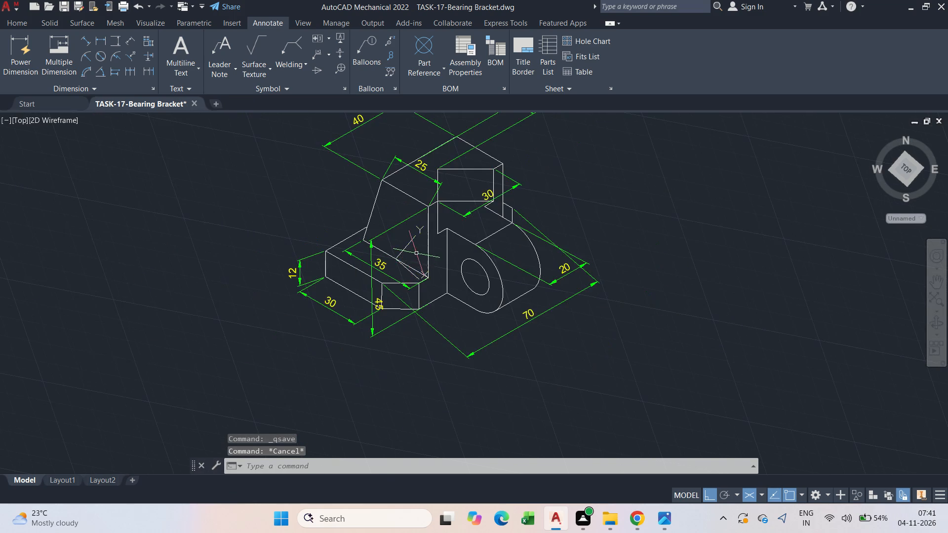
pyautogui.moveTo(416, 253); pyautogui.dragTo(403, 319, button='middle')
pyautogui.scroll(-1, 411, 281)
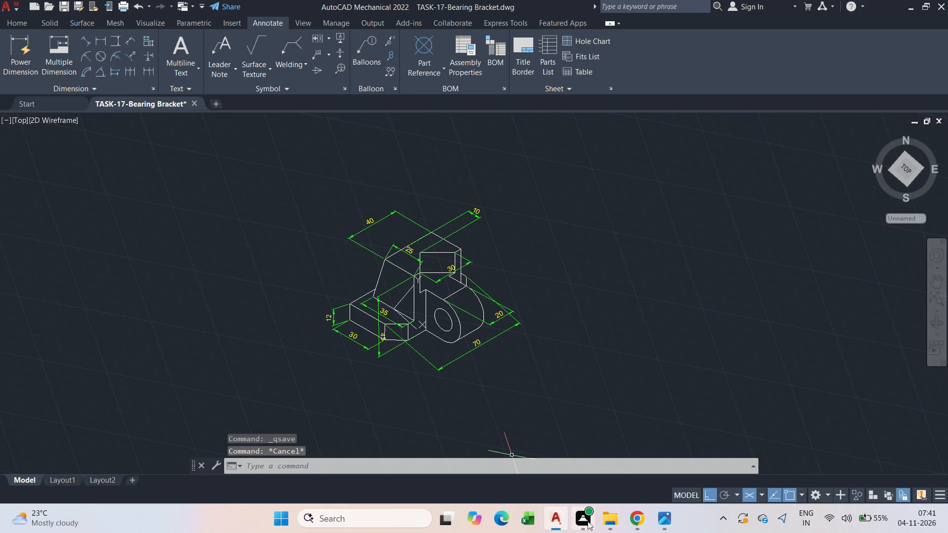
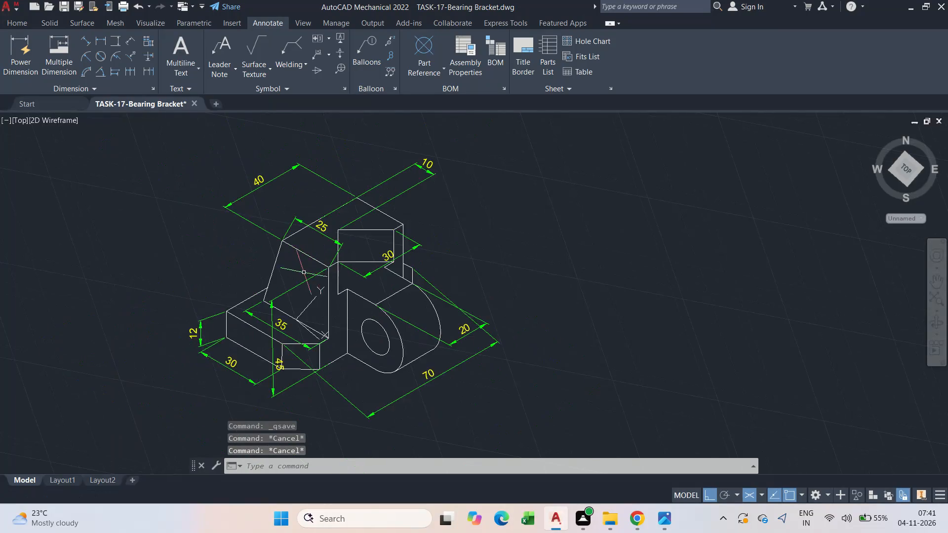
# Examine the dimensioned bracket for features that still need a dimension or note.
pyautogui.scroll(4, 297, 278)
pyautogui.moveTo(297, 279); pyautogui.dragTo(334, 233, button='middle')
pyautogui.scroll(-1, 298, 279)
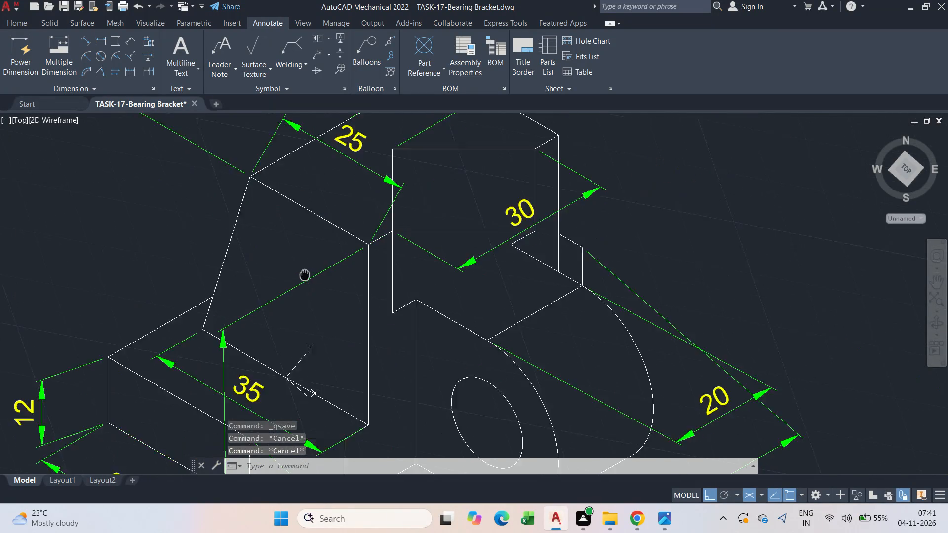
pyautogui.moveTo(334, 233); pyautogui.dragTo(335, 232, button='middle')
pyautogui.scroll(-1, 334, 233)
pyautogui.press('Escape')
pyautogui.scroll(-3, 335, 231)
pyautogui.scroll(3, 335, 232)
pyautogui.scroll(-6, 335, 232)
pyautogui.scroll(5, 335, 232)
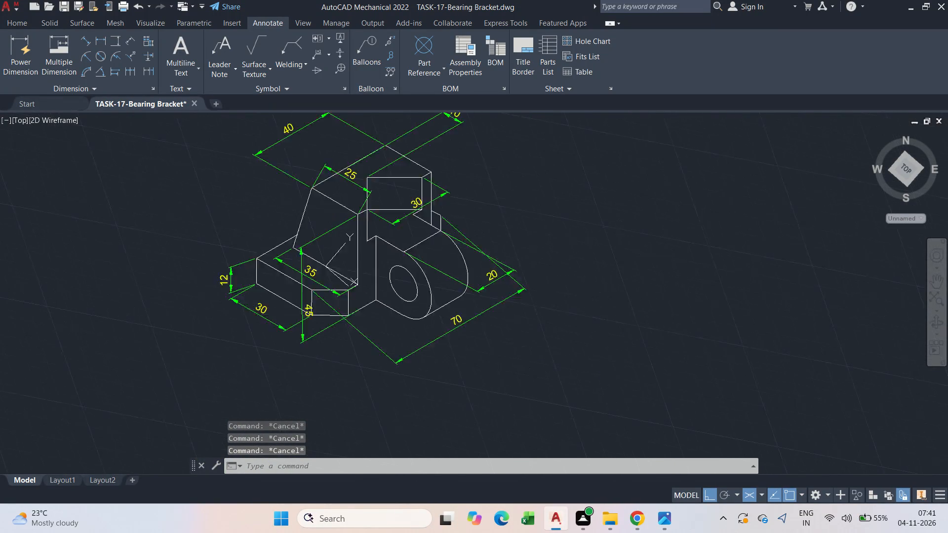
pyautogui.scroll(1, 335, 232)
pyautogui.moveTo(312, 231); pyautogui.dragTo(446, 341, button='middle')
pyautogui.scroll(-1, 449, 339)
pyautogui.moveTo(525, 412); pyautogui.dragTo(460, 324, button='middle')
pyautogui.scroll(1, 465, 332)
pyautogui.moveTo(495, 339); pyautogui.dragTo(464, 319, button='middle')
pyautogui.press('Escape')
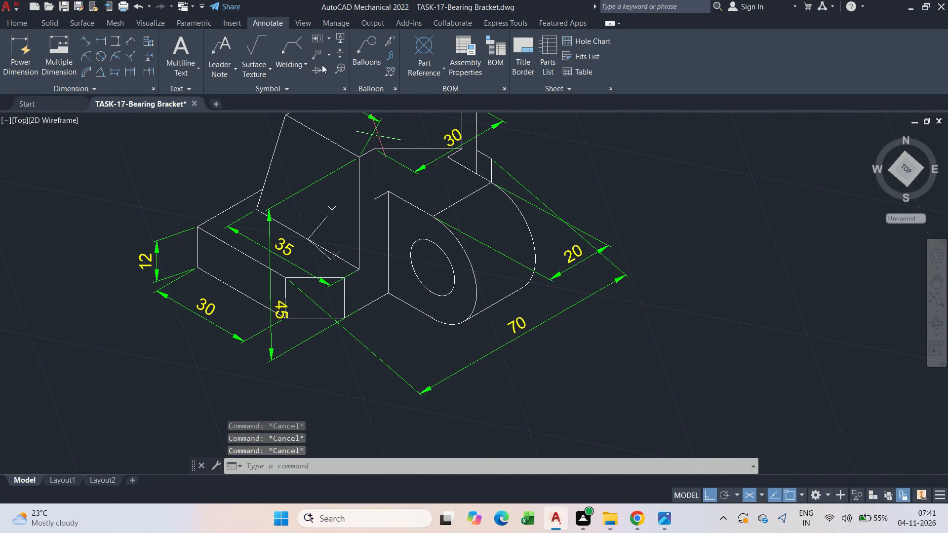
pyautogui.press('Escape')
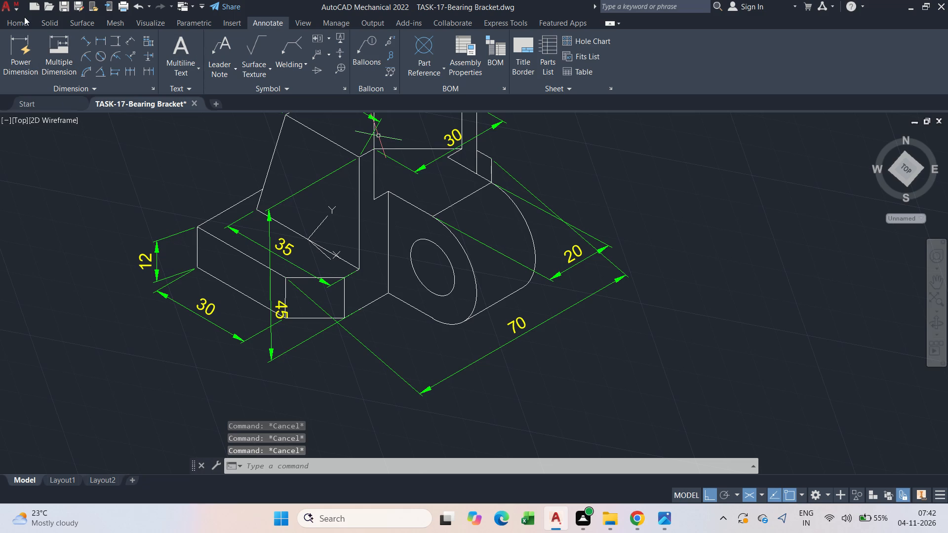
# Switch the workspace to Mechanical.
pyautogui.click(22, 25)
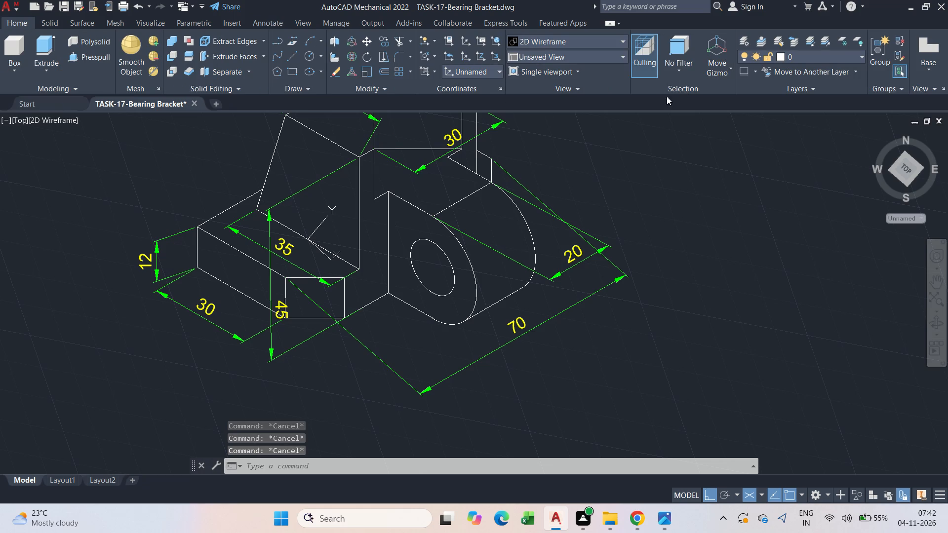
pyautogui.scroll(-2, 363, 264)
pyautogui.scroll(3, 397, 297)
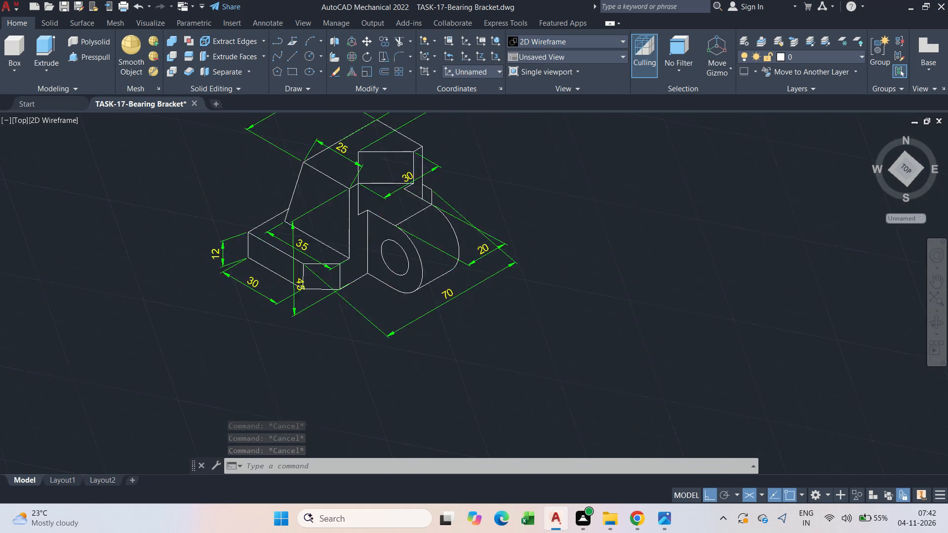
pyautogui.scroll(-1, 397, 297)
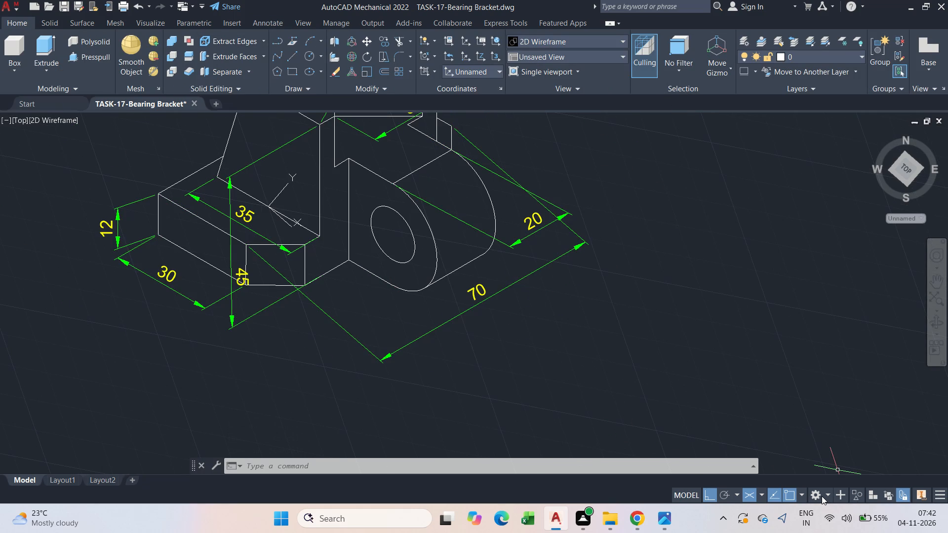
pyautogui.click(822, 496)
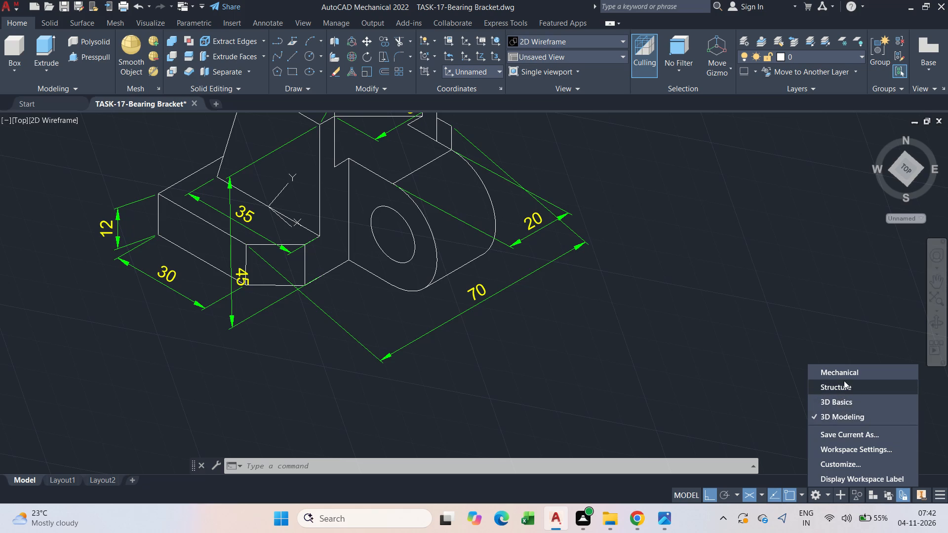
pyautogui.click(848, 372)
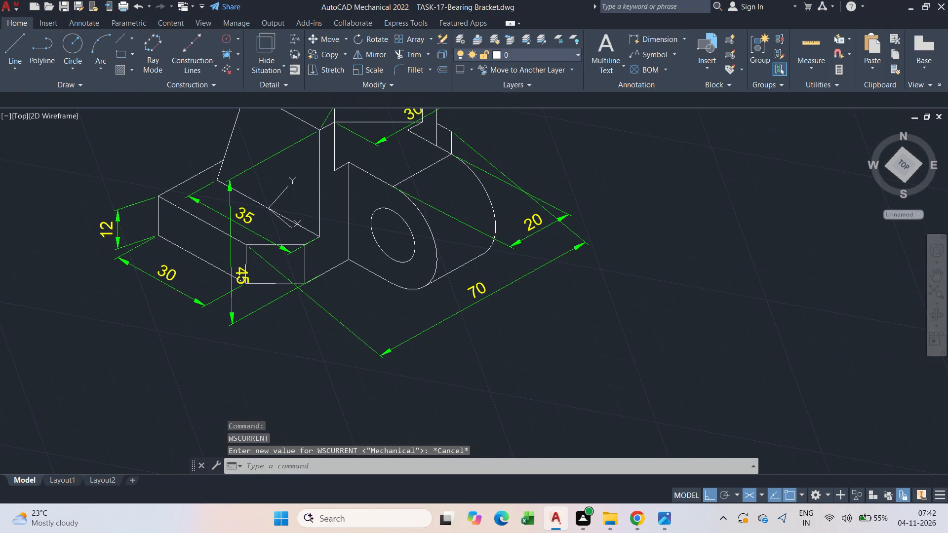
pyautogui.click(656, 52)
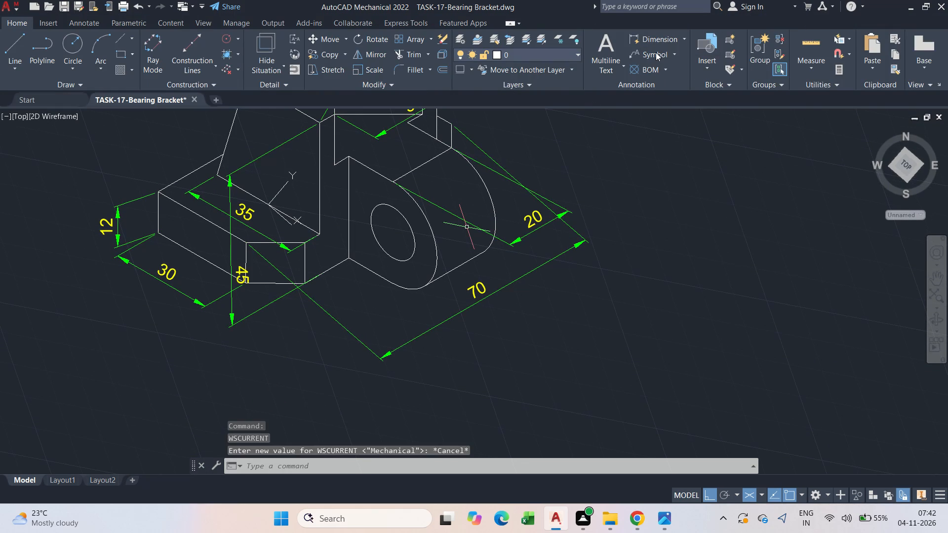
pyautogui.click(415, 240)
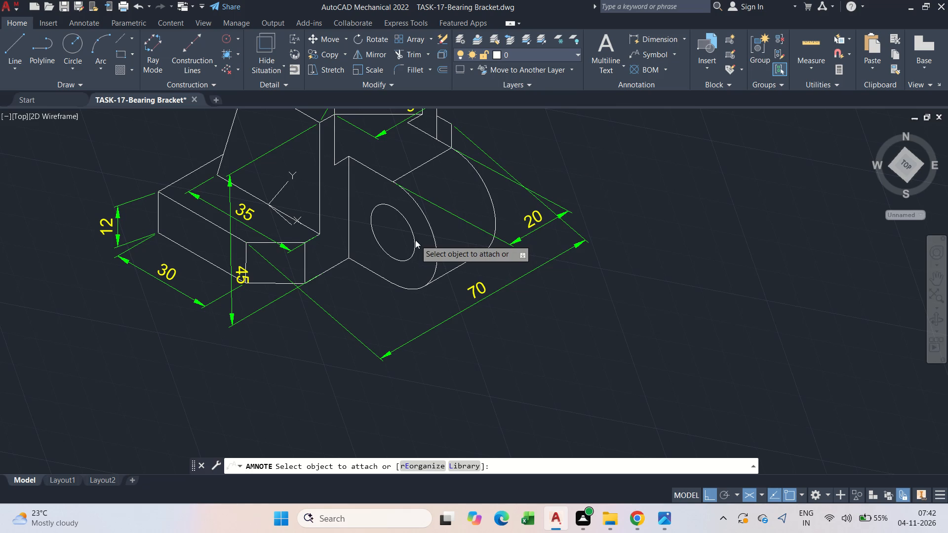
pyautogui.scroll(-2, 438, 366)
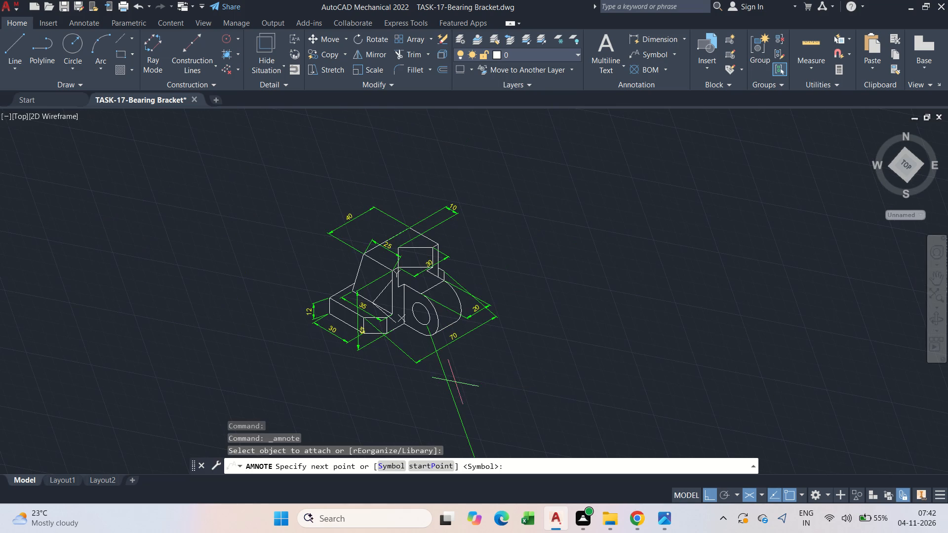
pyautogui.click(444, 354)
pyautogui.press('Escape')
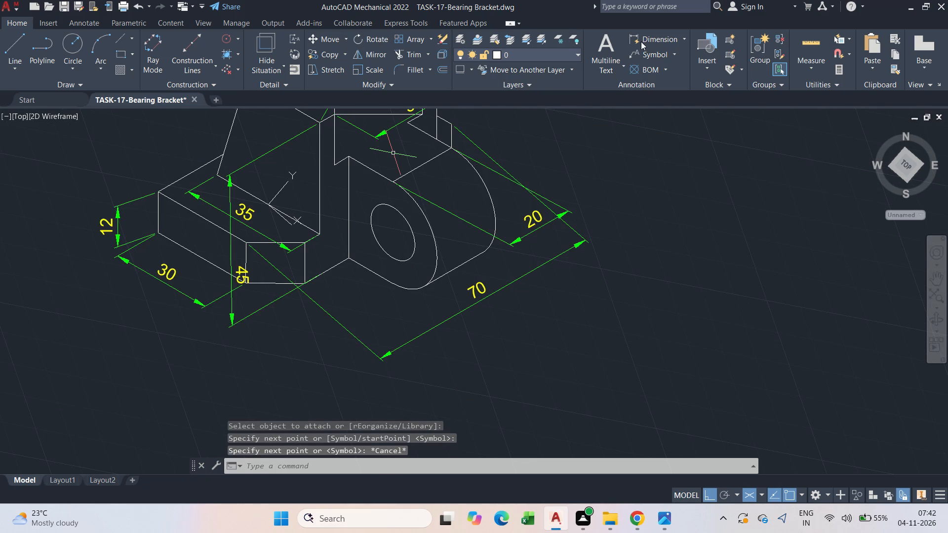
# Attach a leader note to the hole ellipse on the bearing's front face with the text Ø15.
pyautogui.click(640, 57)
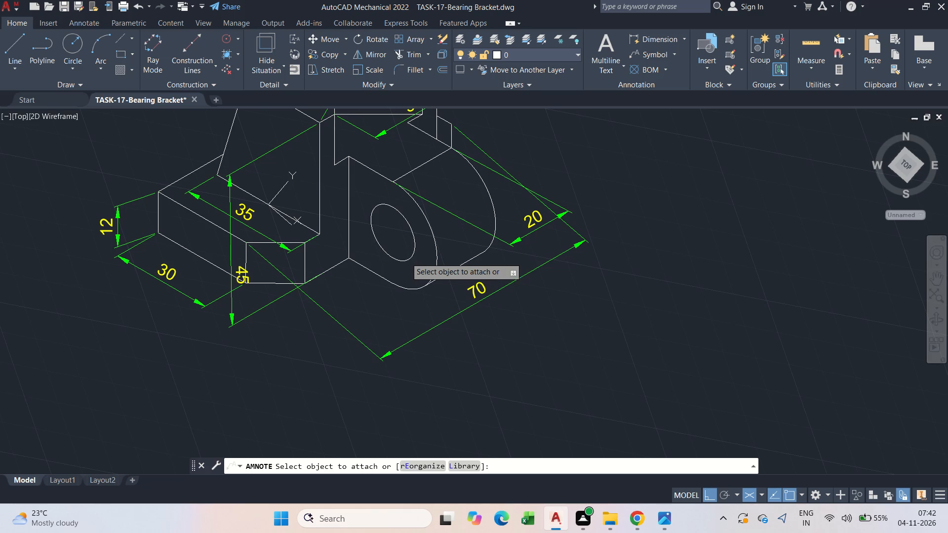
pyautogui.click(406, 262)
pyautogui.scroll(-1, 396, 311)
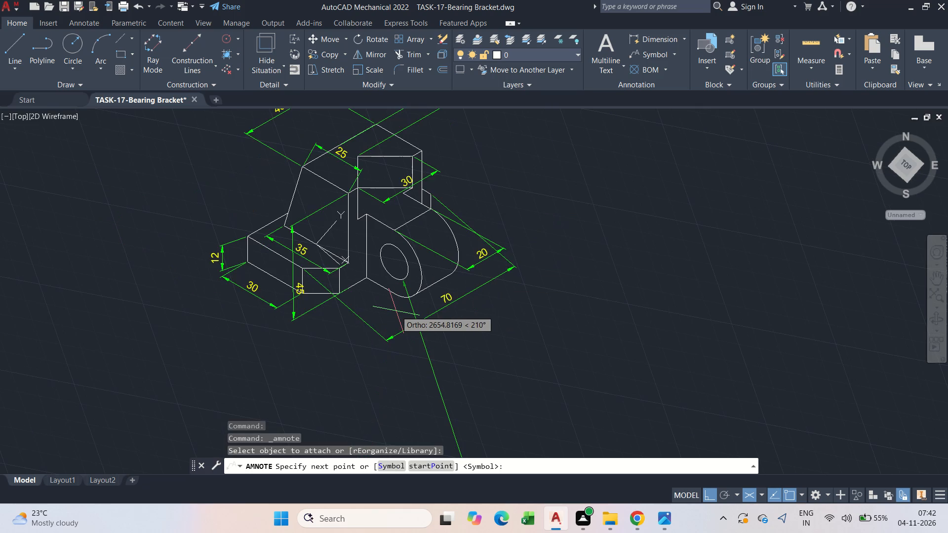
pyautogui.scroll(-8, 396, 311)
pyautogui.scroll(3, 396, 311)
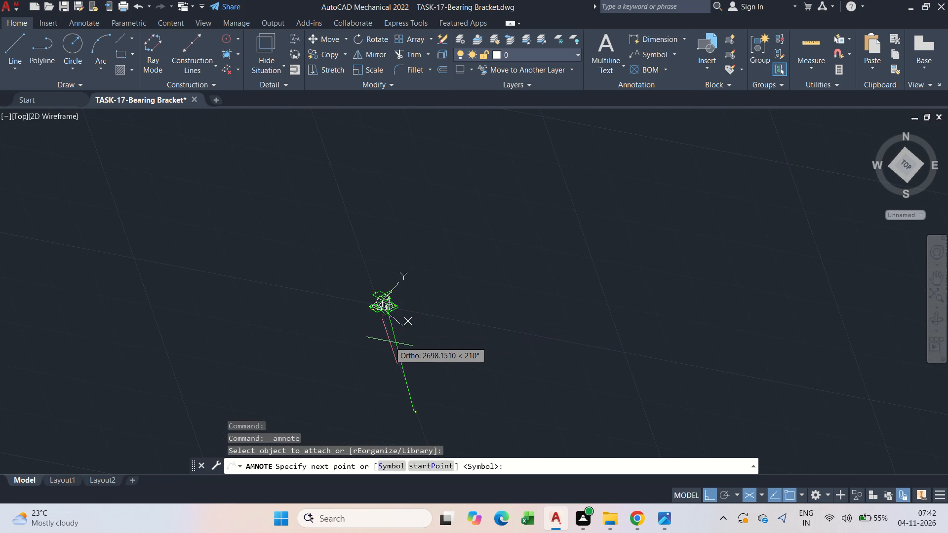
pyautogui.click(390, 342)
pyautogui.press('space')
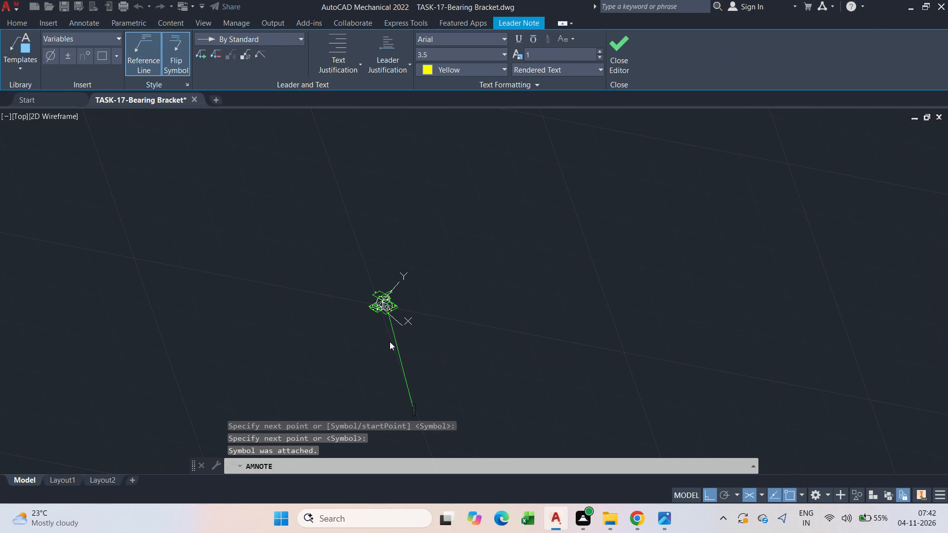
pyautogui.write('%%C')
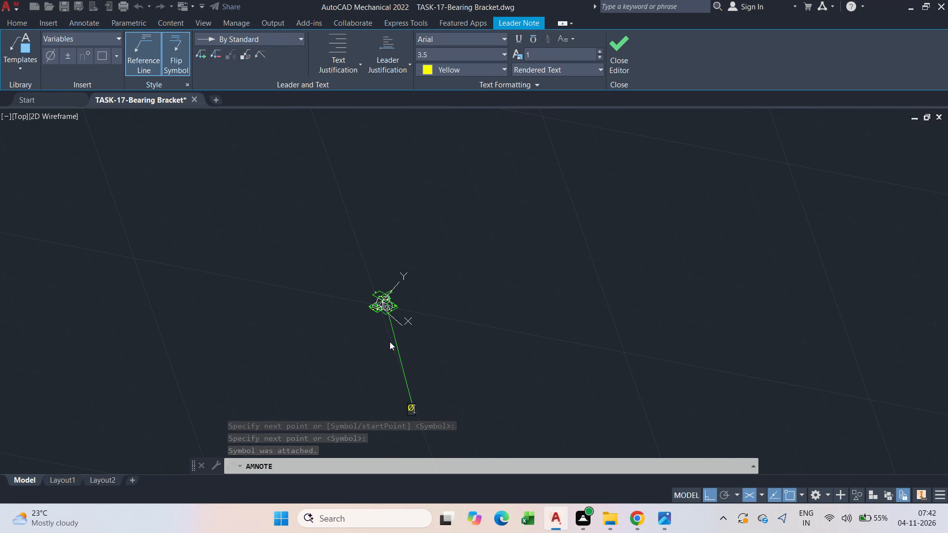
pyautogui.write('15')
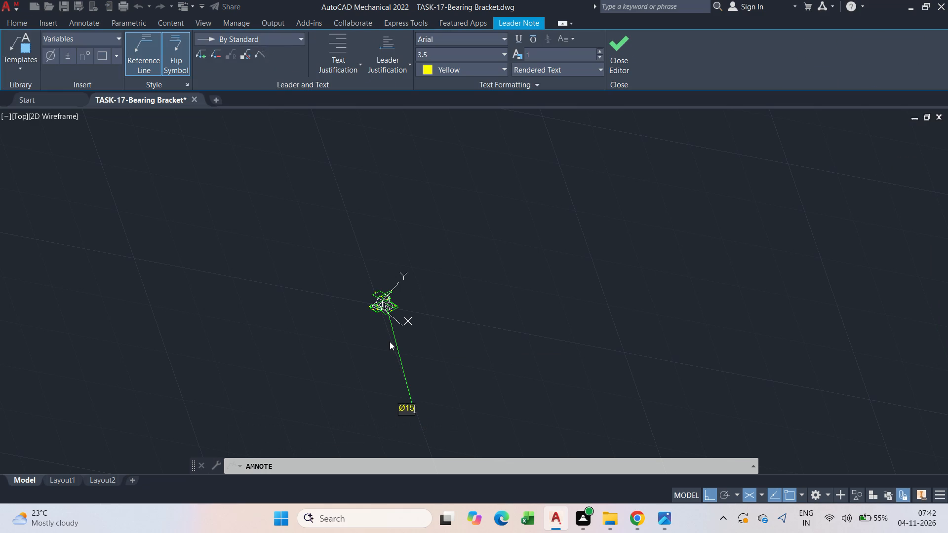
pyautogui.press('Return')
pyautogui.press('BackSpace')
pyautogui.click(419, 395)
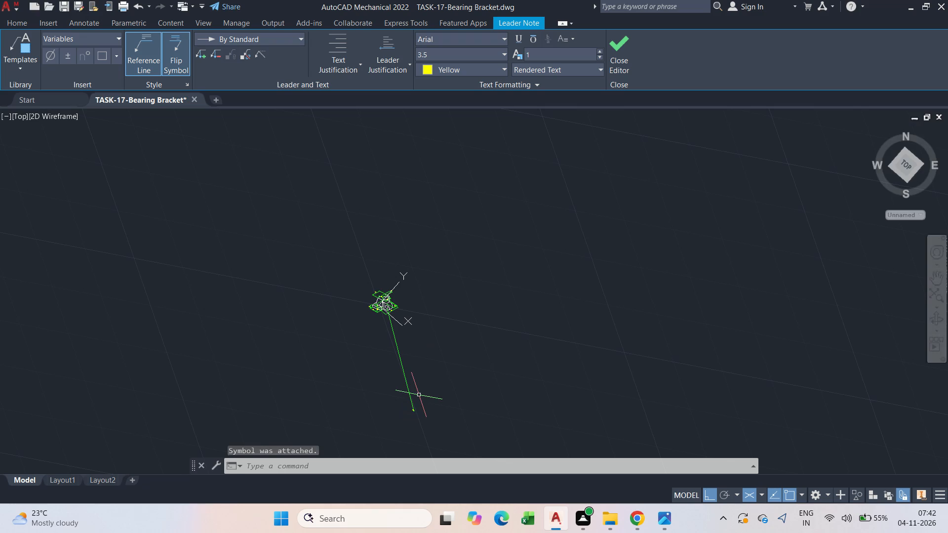
# Stretch the far end of the Ø15 leader back to the bracket, just below the bearing at the 70 dimension line.
pyautogui.scroll(3, 416, 394)
pyautogui.press('Escape')
pyautogui.click(423, 434)
pyautogui.click(404, 411)
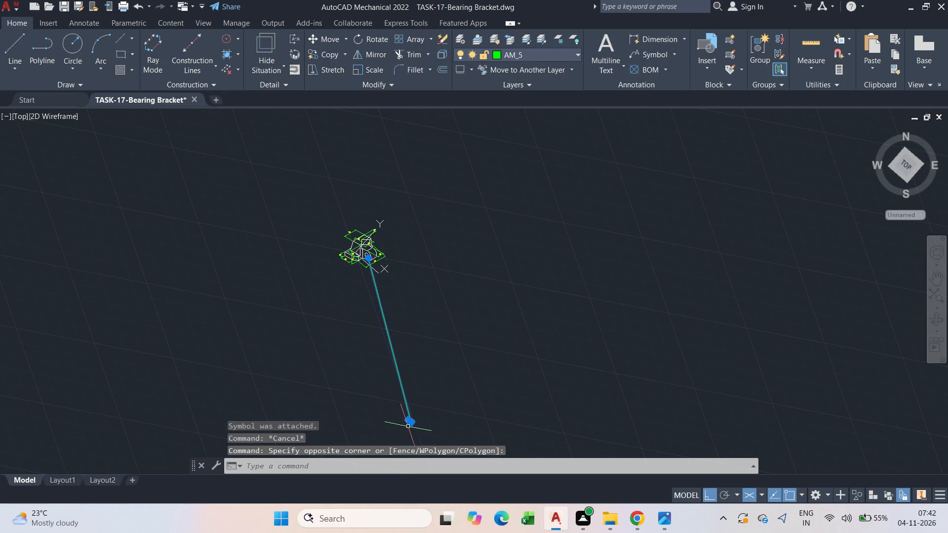
pyautogui.scroll(6, 411, 422)
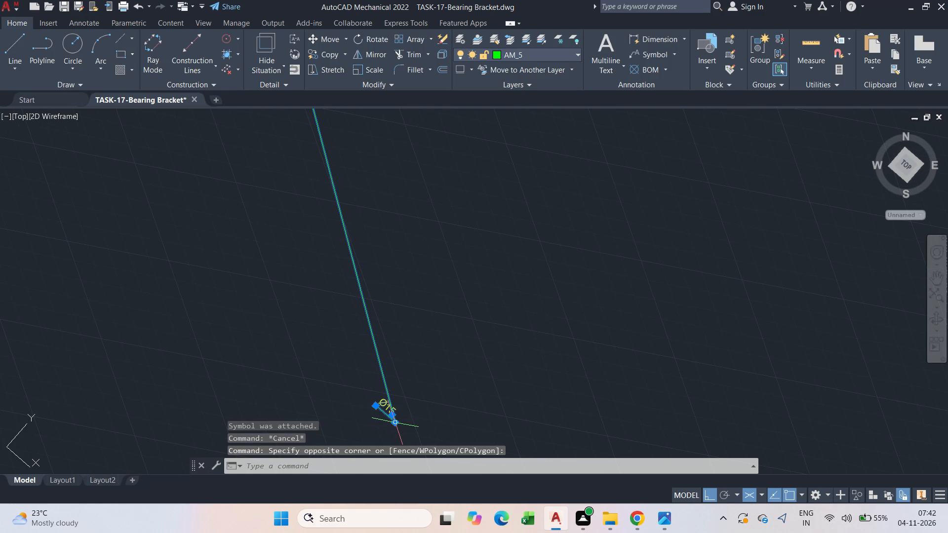
pyautogui.click(393, 421)
pyautogui.scroll(-1, 327, 186)
pyautogui.moveTo(327, 186); pyautogui.dragTo(349, 341, button='middle')
pyautogui.moveTo(328, 179); pyautogui.dragTo(343, 344, button='middle')
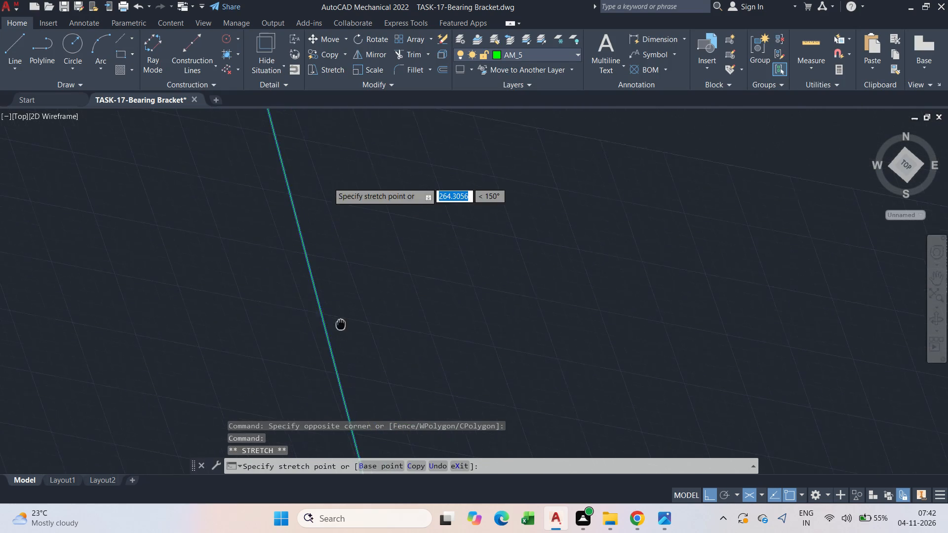
pyautogui.moveTo(343, 344); pyautogui.dragTo(345, 350, button='middle')
pyautogui.moveTo(324, 249); pyautogui.dragTo(363, 461, button='middle')
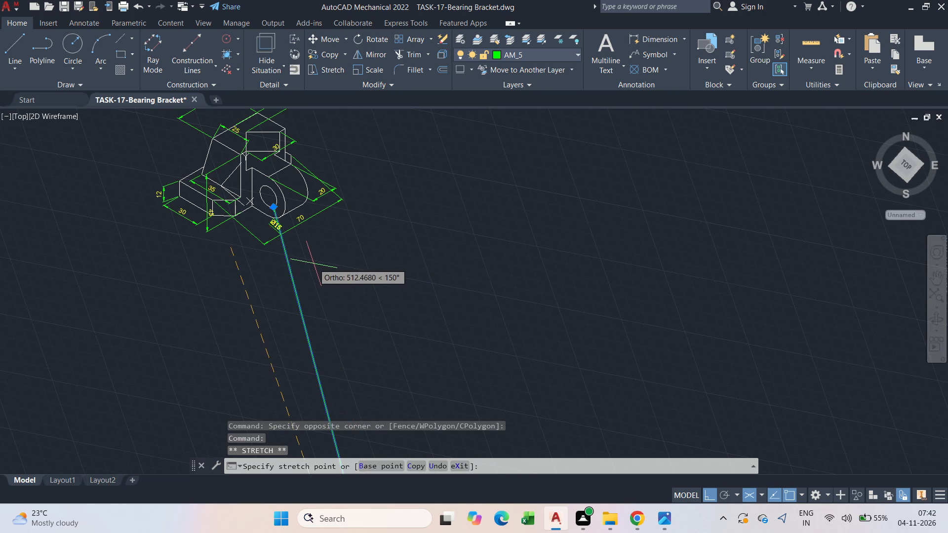
pyautogui.click(311, 264)
pyautogui.scroll(5, 271, 220)
pyautogui.moveTo(279, 272); pyautogui.dragTo(289, 228, button='middle')
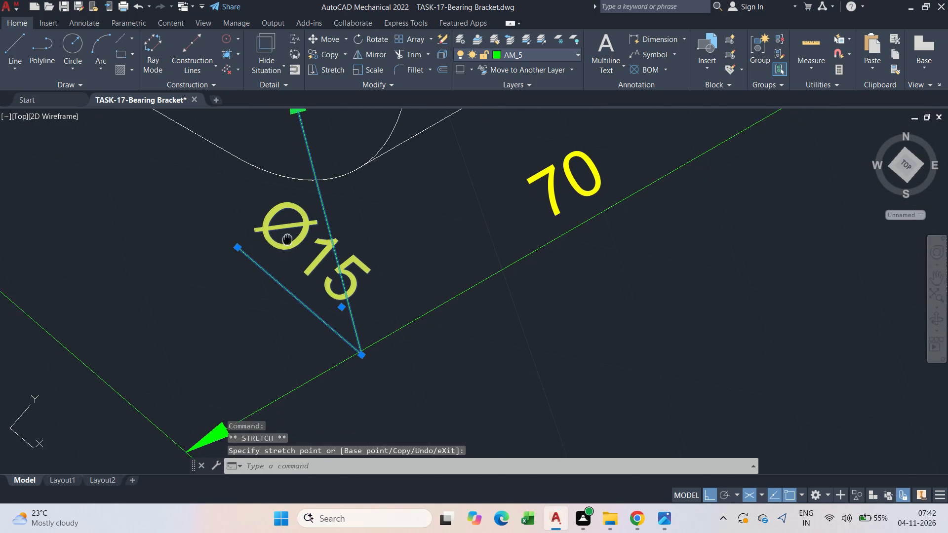
pyautogui.moveTo(289, 228); pyautogui.dragTo(290, 228, button='middle')
pyautogui.press('Escape')
# Stretch the Ø15 note's reference line so its text runs parallel to the bearing's lower front edge.
pyautogui.click(250, 220)
pyautogui.click(246, 226)
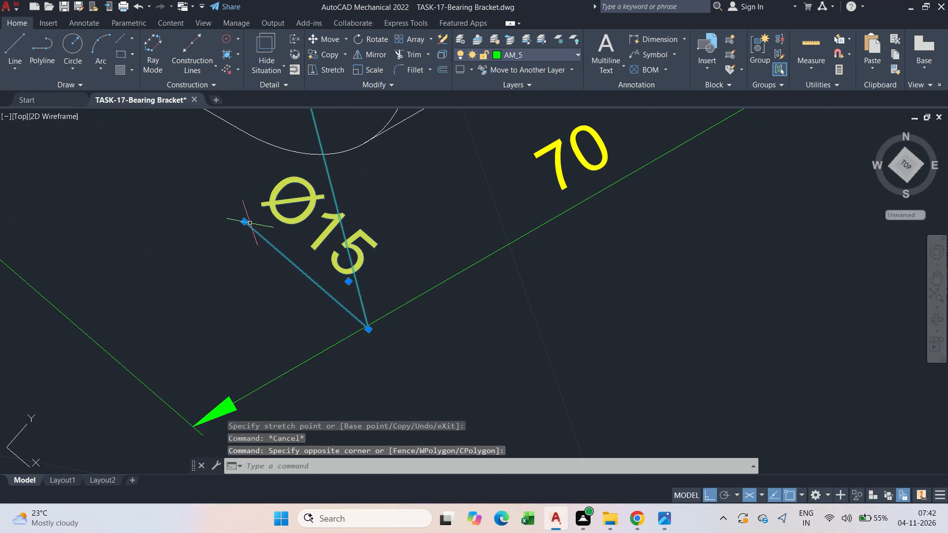
pyautogui.moveTo(246, 220); pyautogui.dragTo(237, 227)
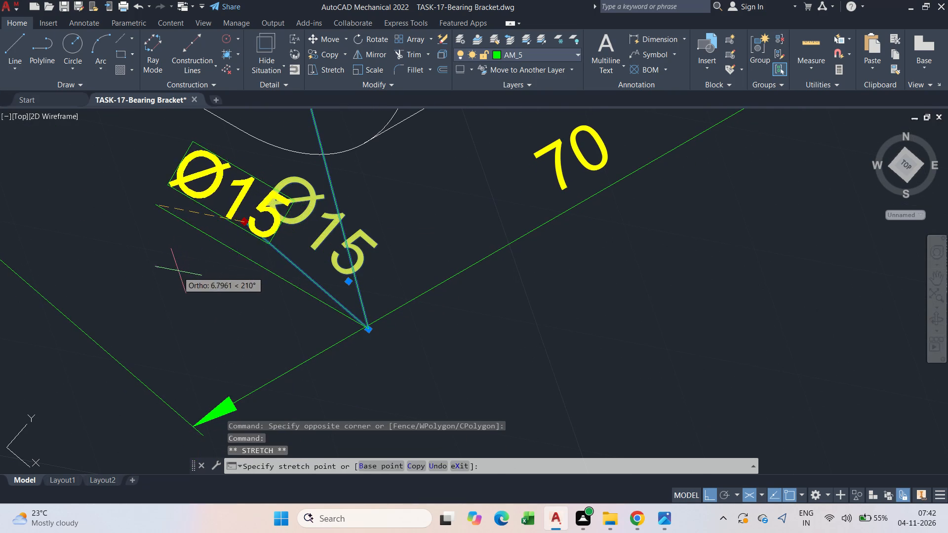
pyautogui.click(178, 272)
pyautogui.scroll(-3, 324, 219)
pyautogui.press('Escape')
# Save the drawing with the added hole note.
pyautogui.hotkey('ctrl', 's')
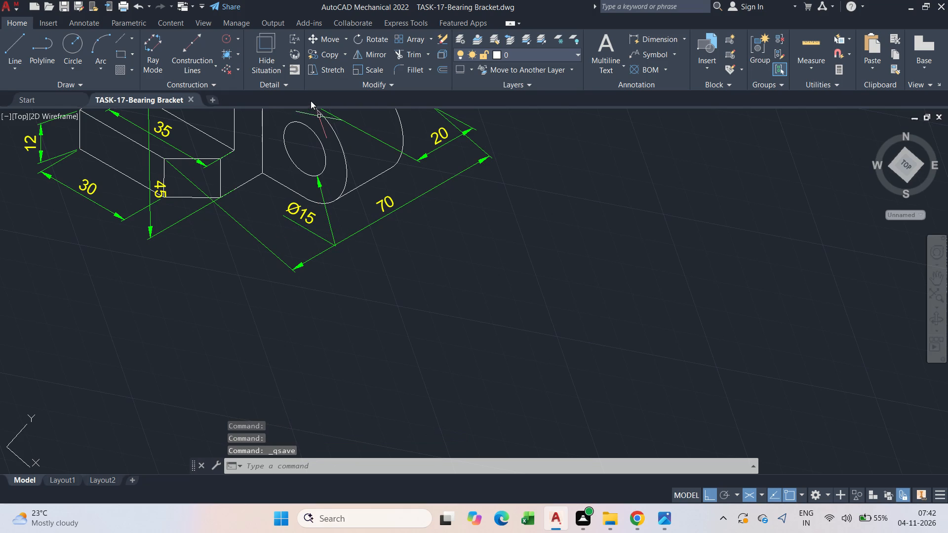
pyautogui.press('Escape')
# Attach a leader note to the outer arc of the bearing's front face, ending the leader far below the bracket.
pyautogui.click(646, 52)
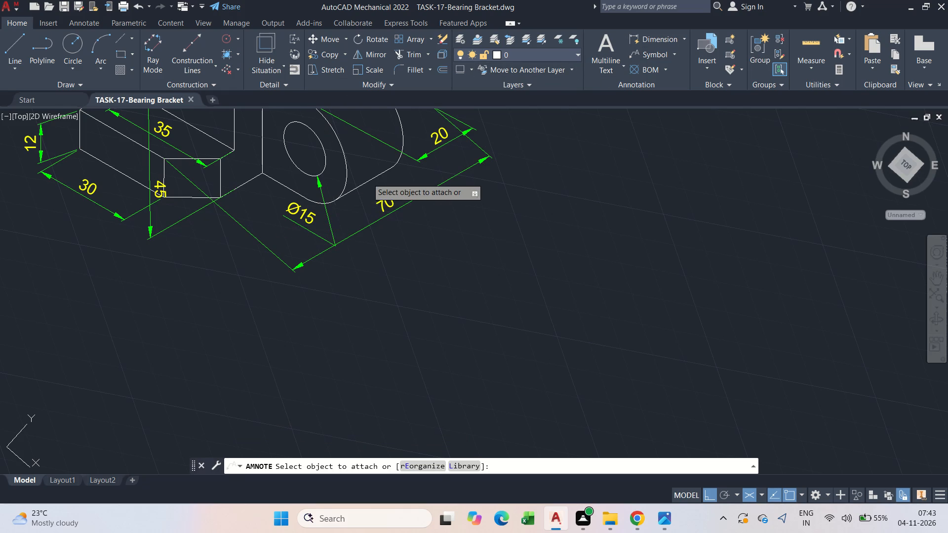
pyautogui.click(345, 181)
pyautogui.click(380, 272)
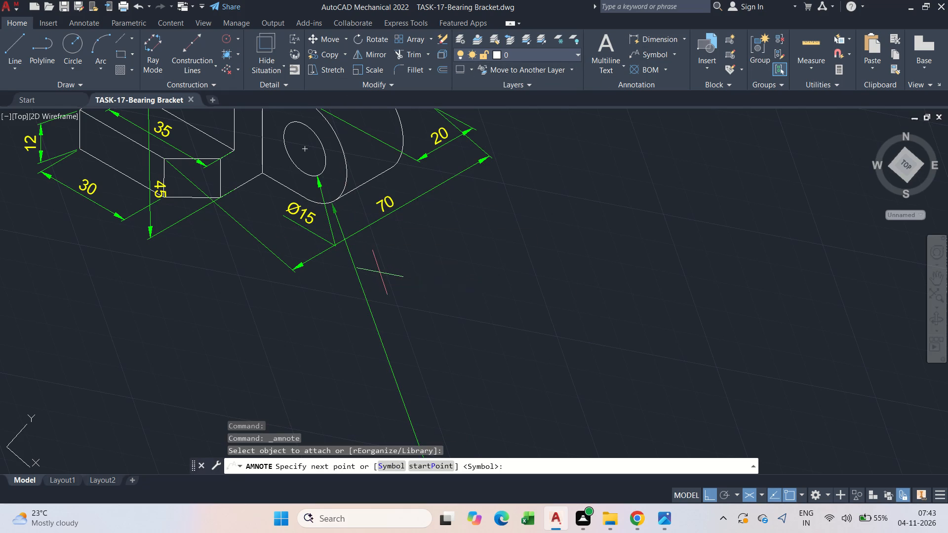
pyautogui.scroll(-2, 406, 326)
pyautogui.moveTo(399, 337); pyautogui.dragTo(392, 254, button='middle')
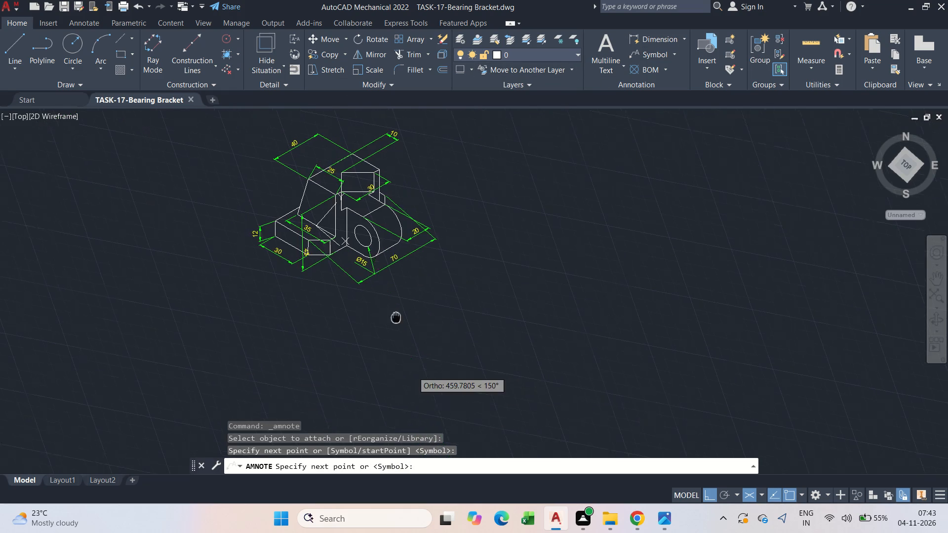
pyautogui.moveTo(392, 254); pyautogui.dragTo(393, 193, button='middle')
pyautogui.moveTo(493, 358); pyautogui.dragTo(435, 259, button='middle')
pyautogui.scroll(-5, 439, 270)
pyautogui.scroll(3, 472, 334)
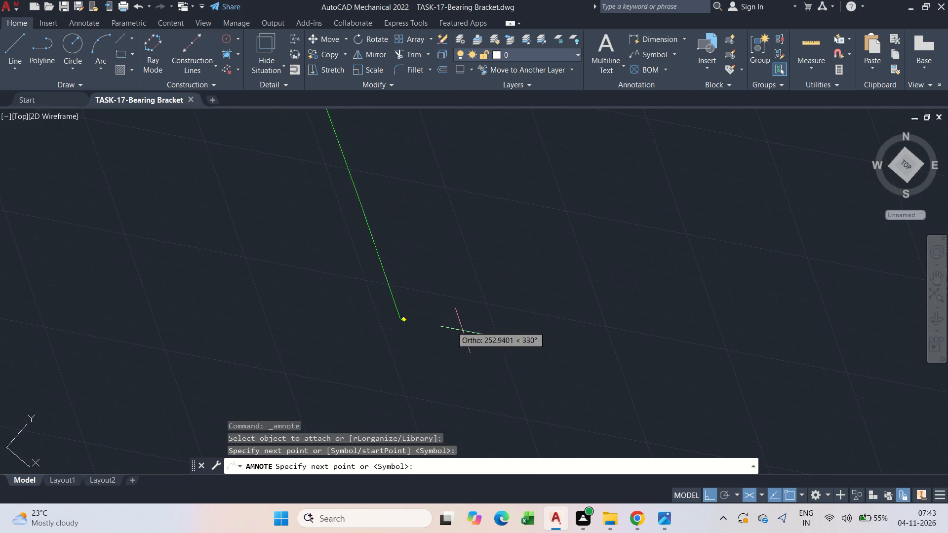
pyautogui.moveTo(314, 179); pyautogui.dragTo(378, 532, button='middle')
pyautogui.moveTo(393, 437); pyautogui.dragTo(373, 363, button='middle')
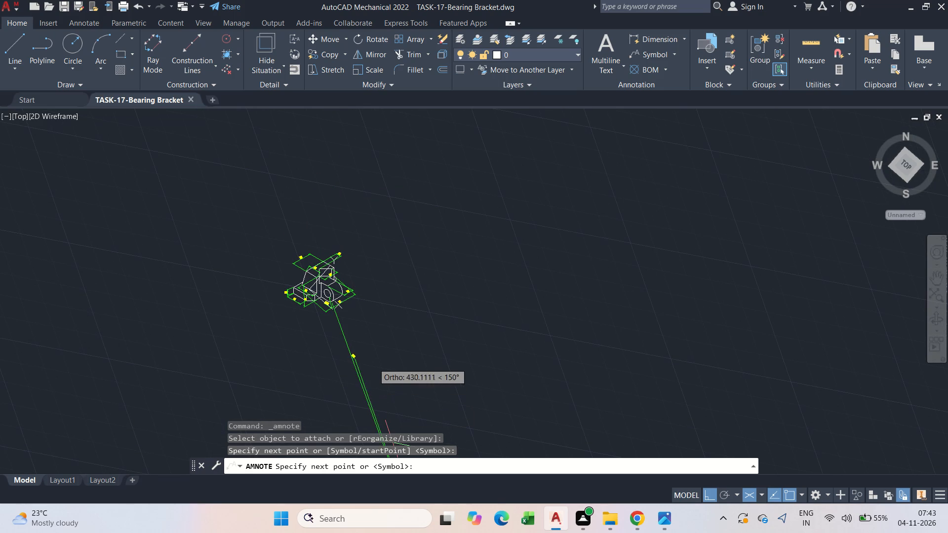
pyautogui.moveTo(373, 363); pyautogui.dragTo(384, 365, button='middle')
pyautogui.moveTo(389, 366); pyautogui.dragTo(367, 248, button='middle')
pyautogui.moveTo(387, 370); pyautogui.dragTo(452, 151, button='middle')
pyautogui.scroll(2, 493, 239)
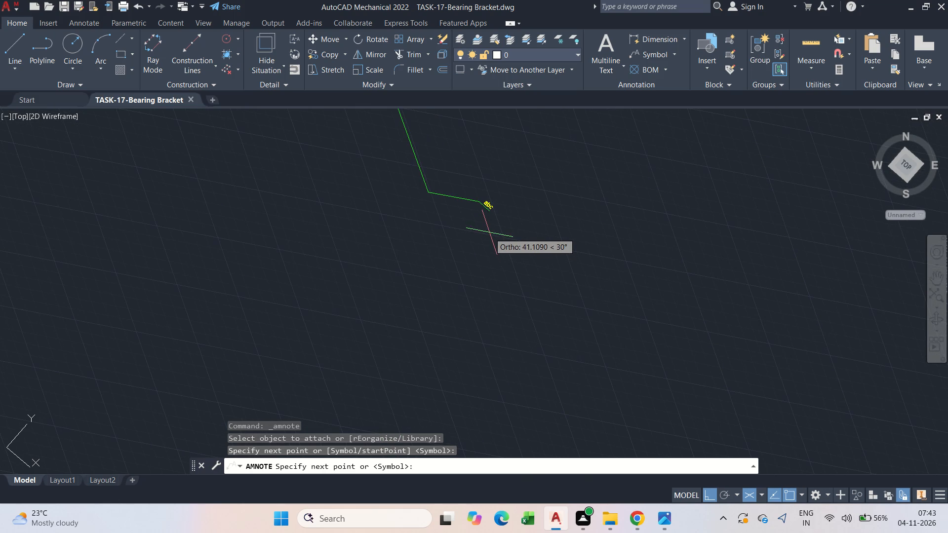
pyautogui.press('space')
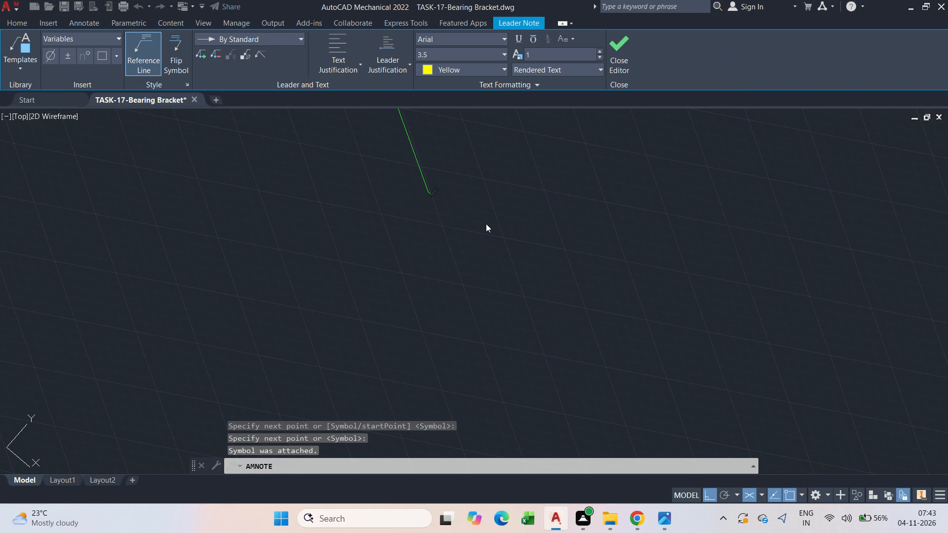
# Enter R30 as the text of the outer arc's leader note.
pyautogui.write('%%C')
pyautogui.press('BackSpace')
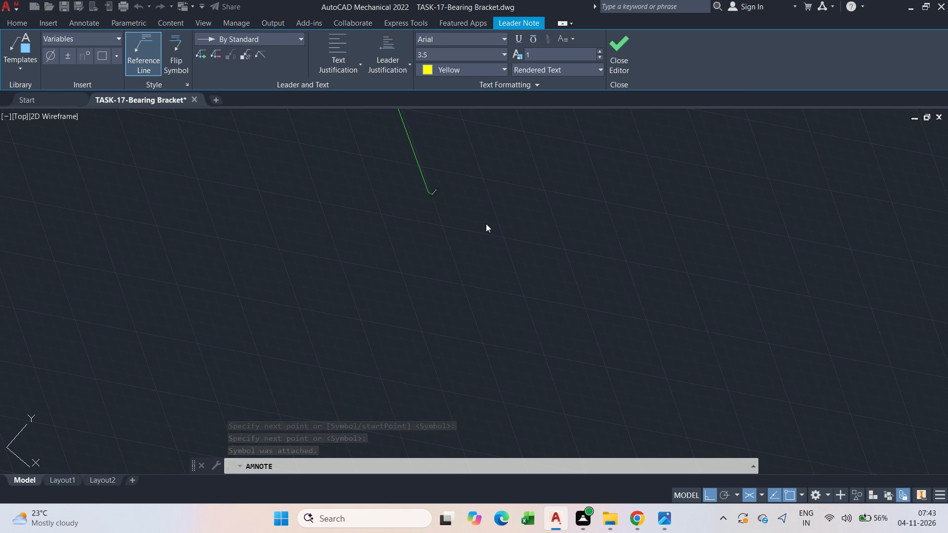
pyautogui.write('%%')
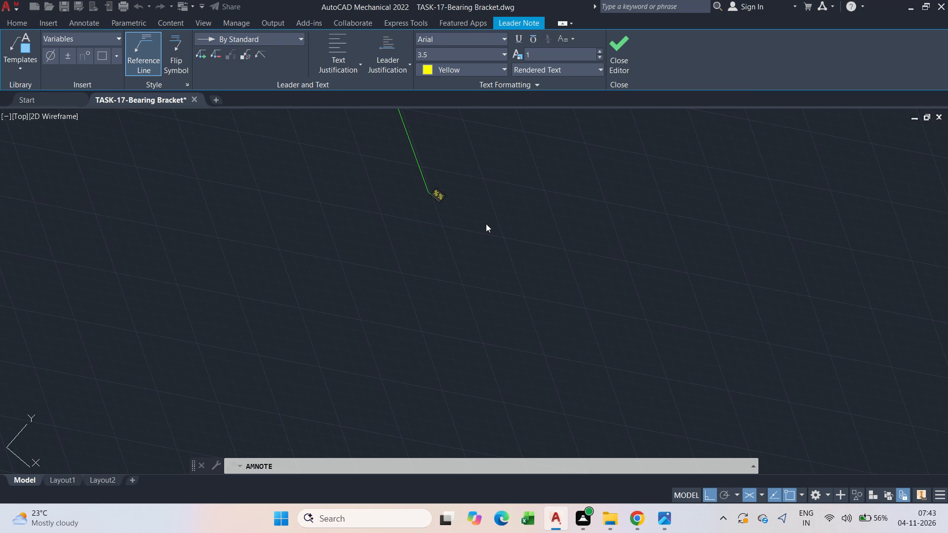
pyautogui.press('BackSpace')
pyautogui.press('r')
pyautogui.press('BackSpace')
pyautogui.press('r')
pyautogui.scroll(4, 450, 181)
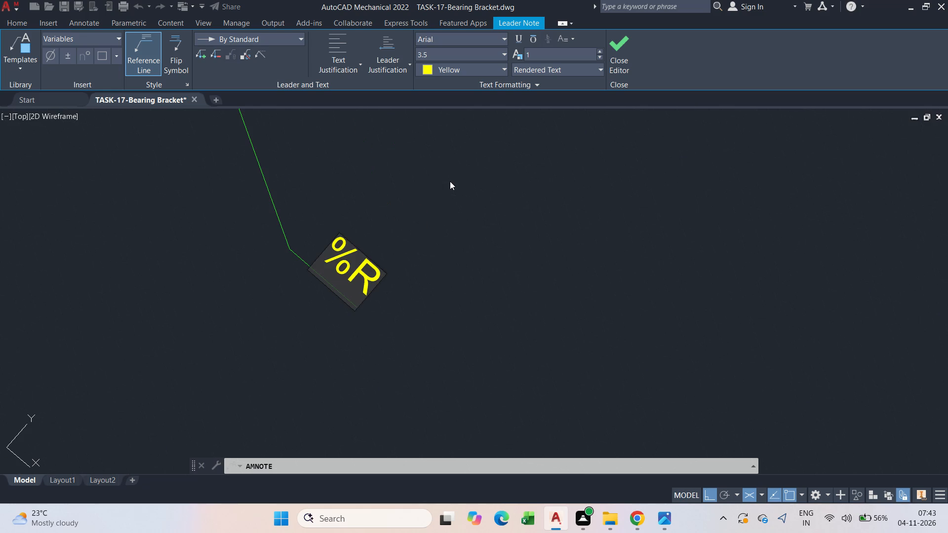
pyautogui.press('BackSpace')
pyautogui.press('BackSpace')
pyautogui.press('r')
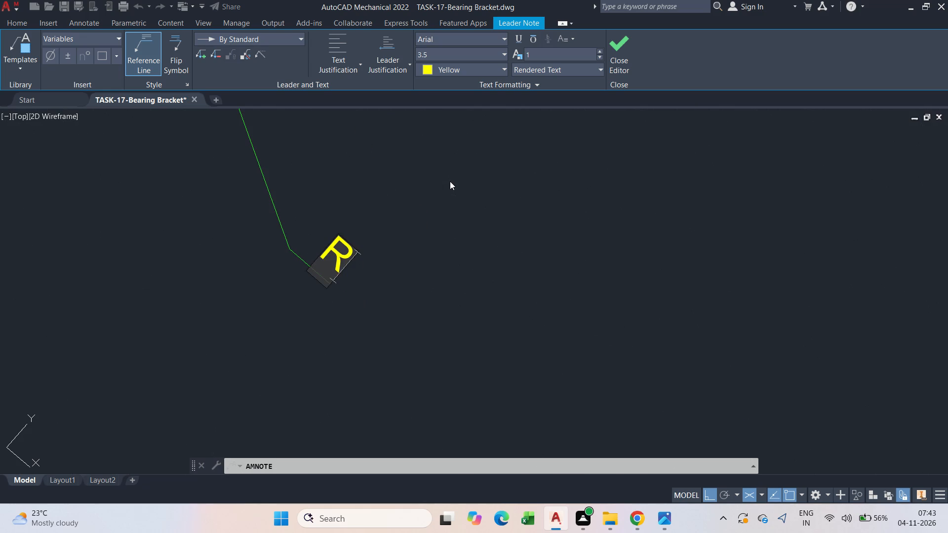
pyautogui.write('30')
pyautogui.press('Return')
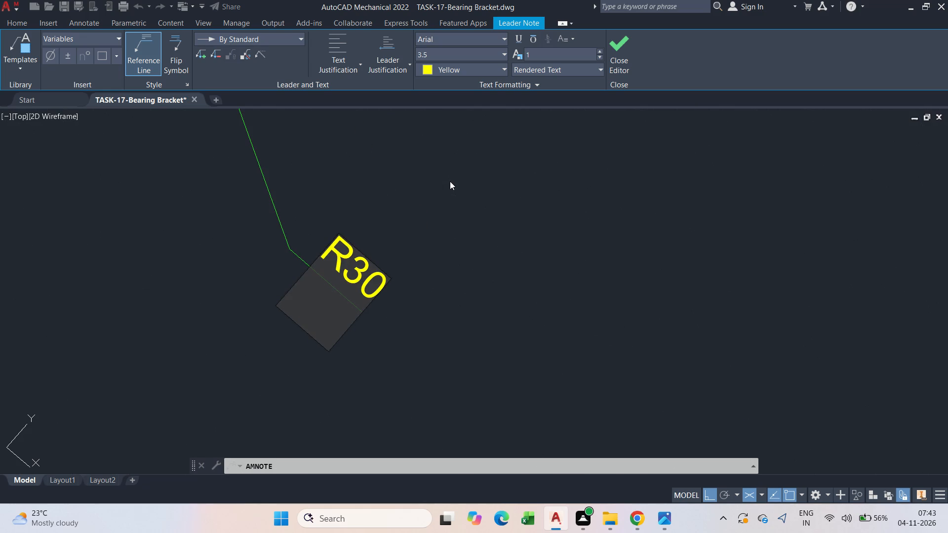
pyautogui.press('BackSpace')
pyautogui.scroll(-4, 464, 319)
pyautogui.press('Escape')
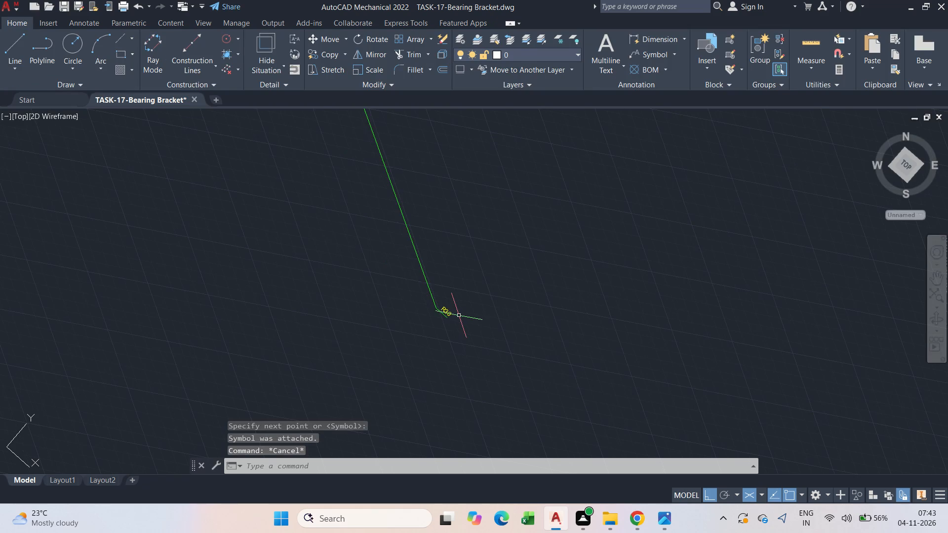
# Stretch the bend of the R30 leader back to the bracket, just beyond the 70 dimension line.
pyautogui.moveTo(458, 314); pyautogui.dragTo(444, 310)
pyautogui.click(442, 309)
pyautogui.moveTo(434, 305); pyautogui.dragTo(428, 298)
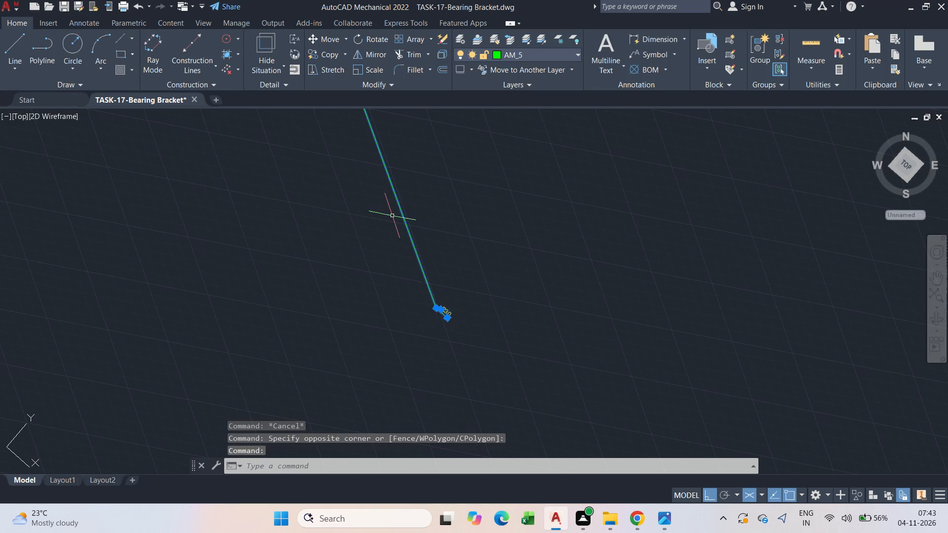
pyautogui.scroll(-1, 391, 211)
pyautogui.scroll(5, 423, 275)
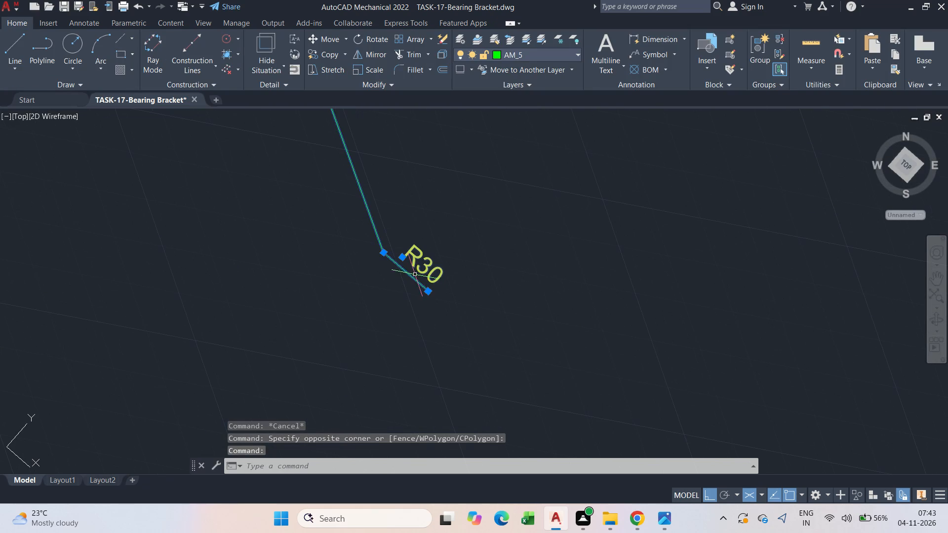
pyautogui.click(381, 251)
pyautogui.scroll(-3, 381, 251)
pyautogui.moveTo(381, 251); pyautogui.dragTo(433, 532, button='middle')
pyautogui.scroll(-1, 433, 532)
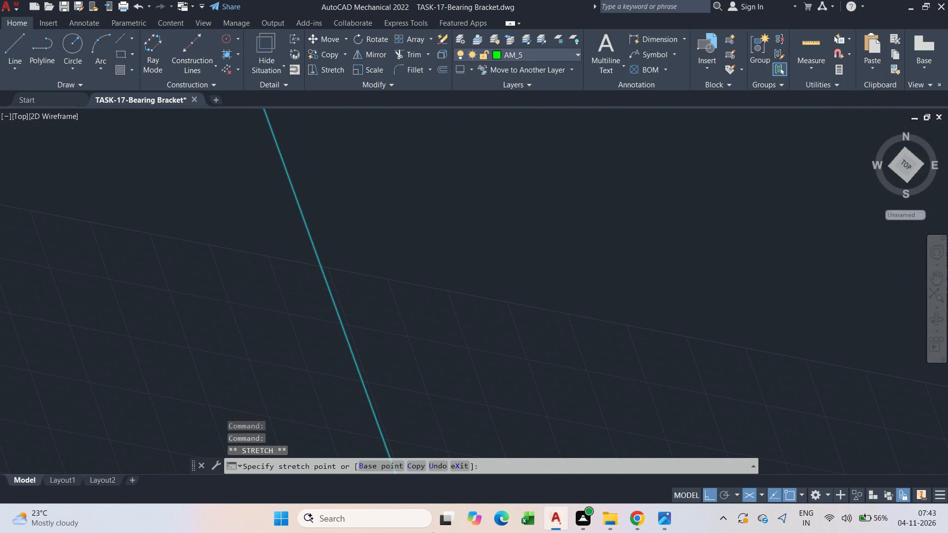
pyautogui.scroll(-1, 433, 532)
pyautogui.scroll(-4, 403, 372)
pyautogui.scroll(4, 394, 338)
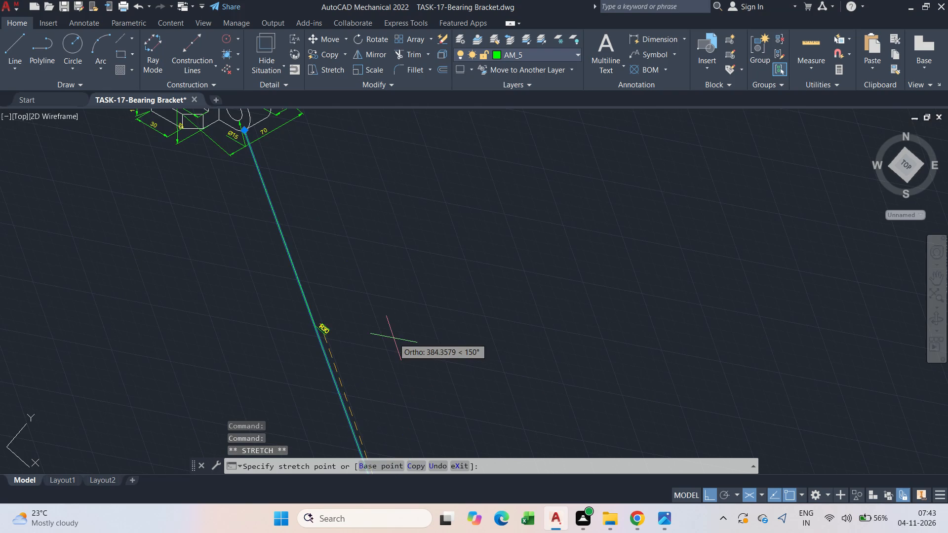
pyautogui.scroll(2, 258, 138)
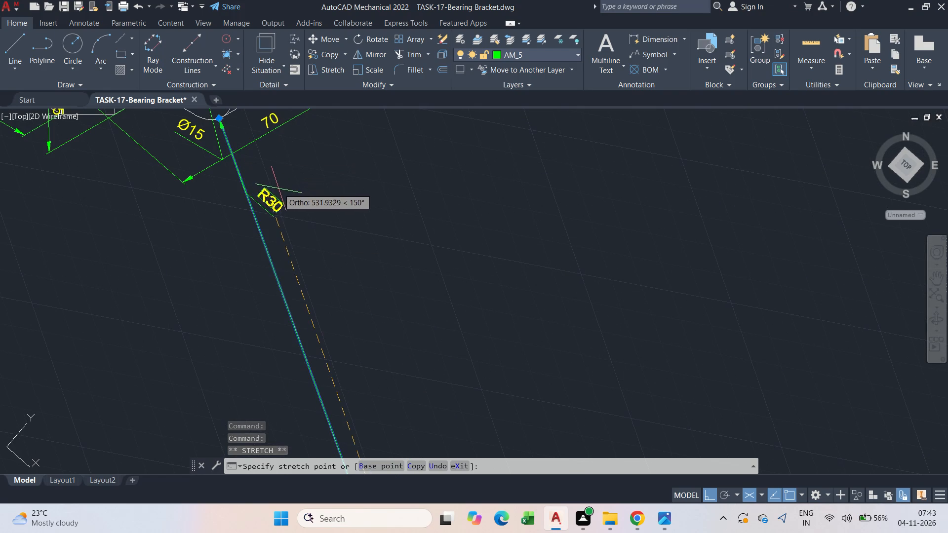
pyautogui.click(278, 189)
pyautogui.press('Escape')
# Save the drawing with the R30 arc note.
pyautogui.scroll(1, 292, 204)
pyautogui.moveTo(224, 207); pyautogui.dragTo(347, 246, button='middle')
pyautogui.press('Escape')
pyautogui.hotkey('ctrl', 's')
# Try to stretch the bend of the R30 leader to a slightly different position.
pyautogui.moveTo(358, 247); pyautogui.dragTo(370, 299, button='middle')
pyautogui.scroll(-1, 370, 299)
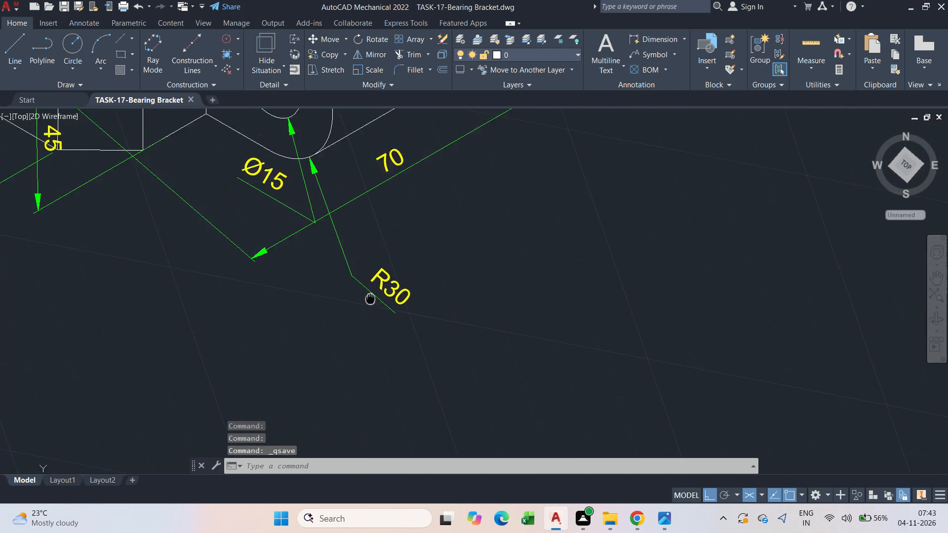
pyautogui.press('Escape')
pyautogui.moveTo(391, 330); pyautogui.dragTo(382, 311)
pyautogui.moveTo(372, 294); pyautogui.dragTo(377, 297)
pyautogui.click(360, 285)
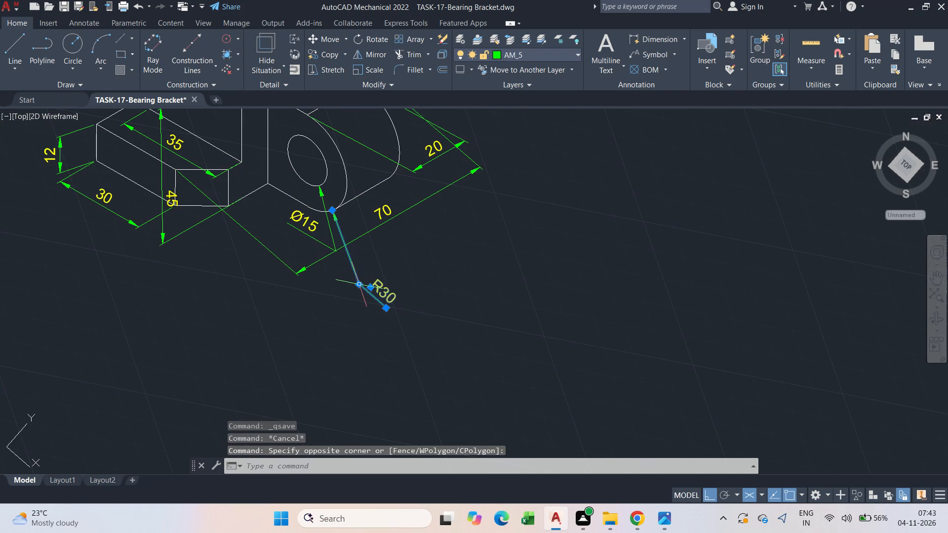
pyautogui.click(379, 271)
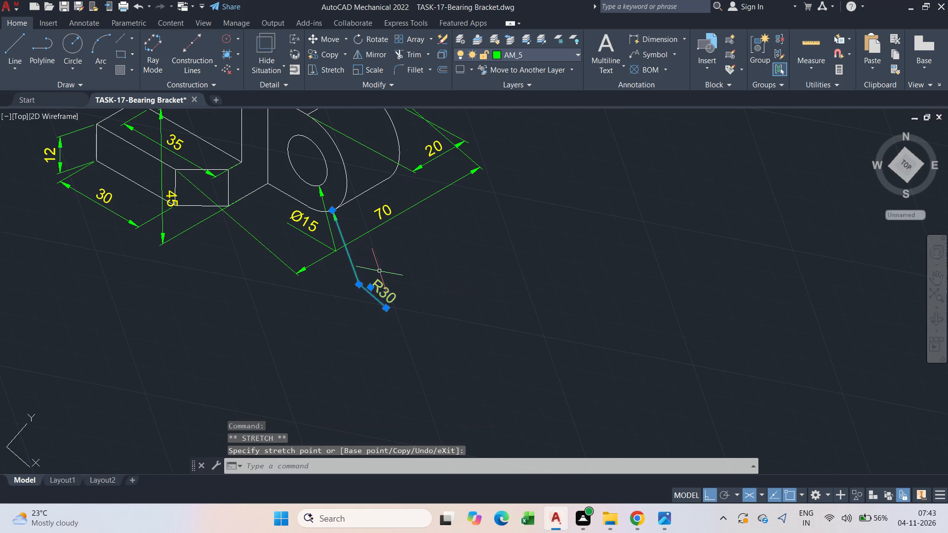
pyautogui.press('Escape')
# Save the drawing again.
pyautogui.scroll(-1, 280, 247)
pyautogui.press('Escape')
pyautogui.hotkey('ctrl', 's')
# Examine the dimensions and leader notes across the whole bracket drawing.
pyautogui.moveTo(352, 228); pyautogui.dragTo(392, 275, button='middle')
pyautogui.scroll(-1, 391, 274)
pyautogui.press('Escape')
pyautogui.scroll(1, 429, 283)
pyautogui.moveTo(429, 283); pyautogui.dragTo(499, 262, button='middle')
pyautogui.press('Escape')
pyautogui.scroll(3, 439, 218)
pyautogui.moveTo(101, 231); pyautogui.dragTo(409, 316, button='middle')
pyautogui.scroll(-2, 409, 316)
pyautogui.moveTo(420, 328); pyautogui.dragTo(429, 289, button='middle')
pyautogui.scroll(1, 420, 328)
pyautogui.scroll(-2, 427, 288)
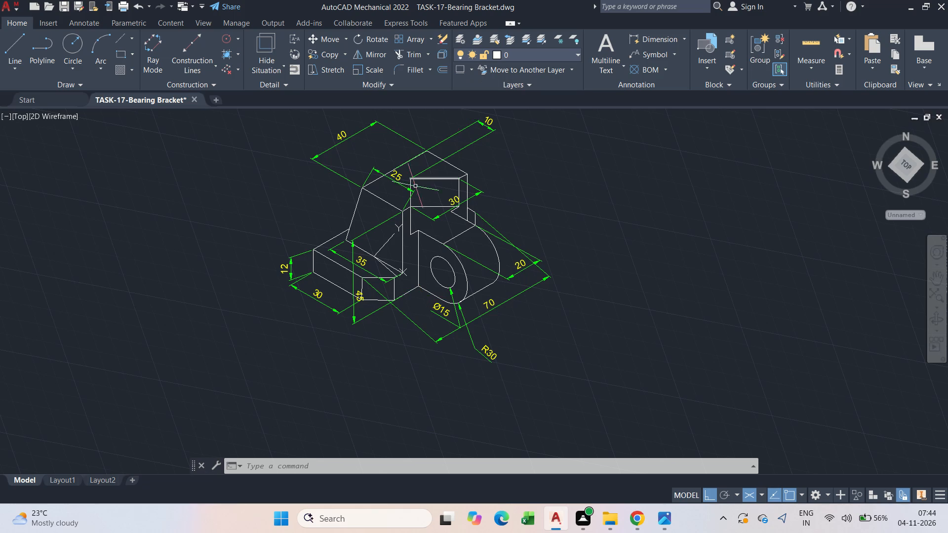
# Oblique the 25 dimension on the bracket's top face, picking its angle along the short edge at the face's front corner.
pyautogui.scroll(-1, 437, 216)
pyautogui.scroll(2, 418, 215)
pyautogui.moveTo(425, 249); pyautogui.dragTo(433, 287, button='middle')
pyautogui.press('Escape')
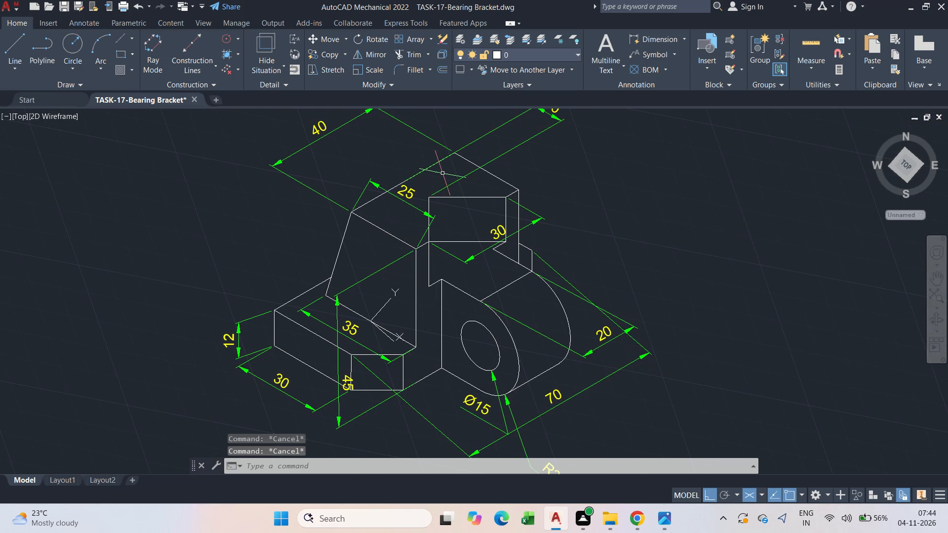
pyautogui.scroll(2, 409, 191)
pyautogui.scroll(-1, 409, 191)
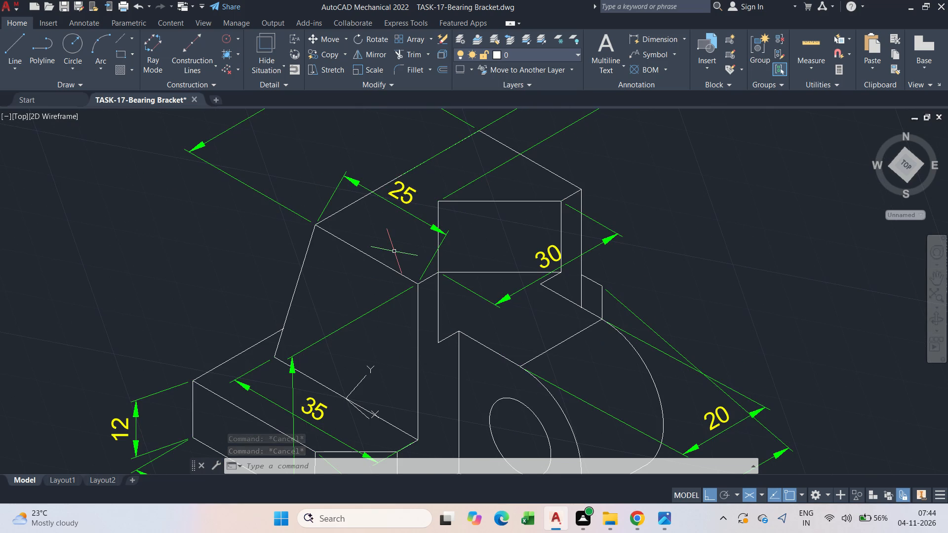
pyautogui.write('DIM')
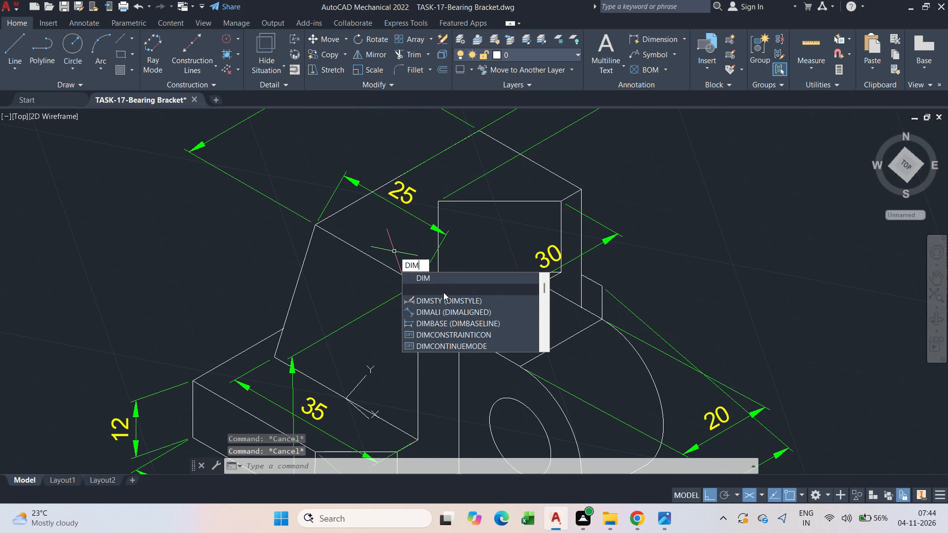
pyautogui.click(444, 294)
pyautogui.moveTo(474, 361); pyautogui.dragTo(418, 275)
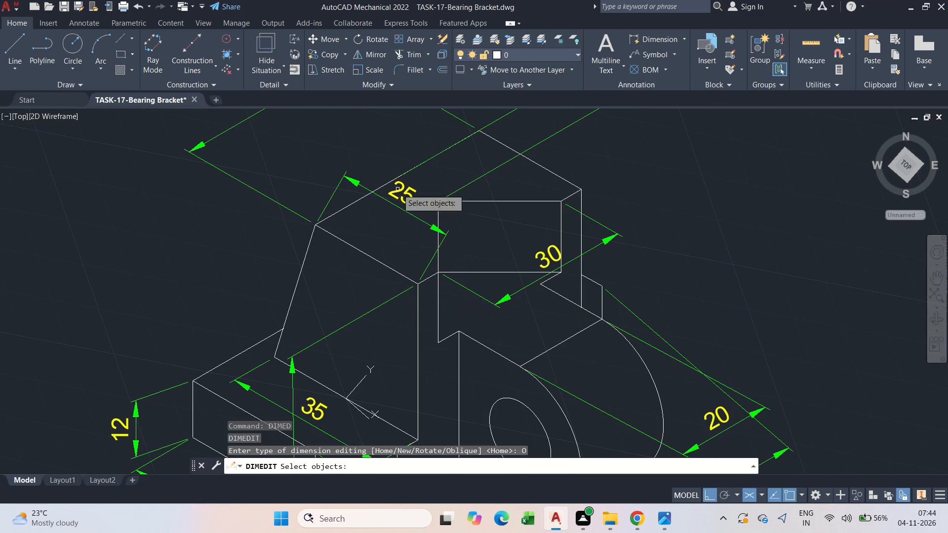
pyautogui.click(401, 195)
pyautogui.press('space')
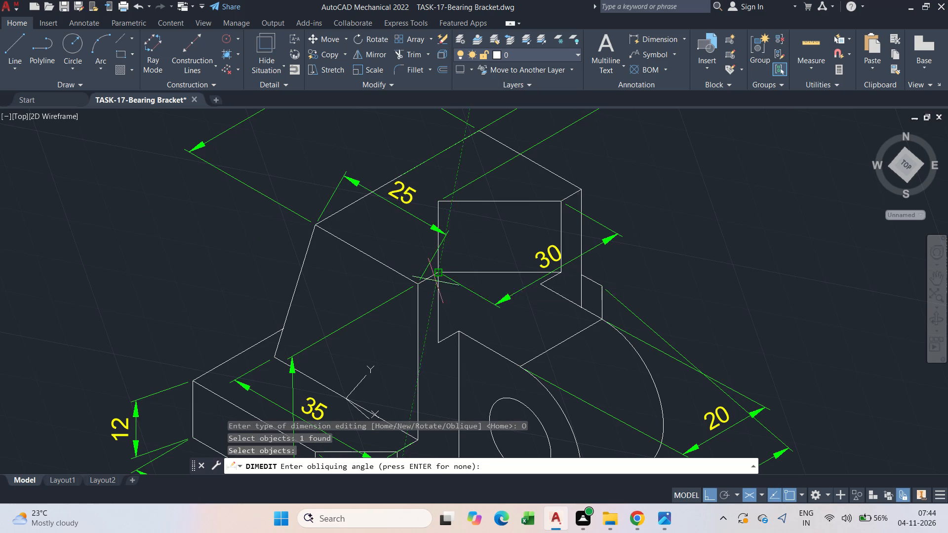
pyautogui.click(434, 271)
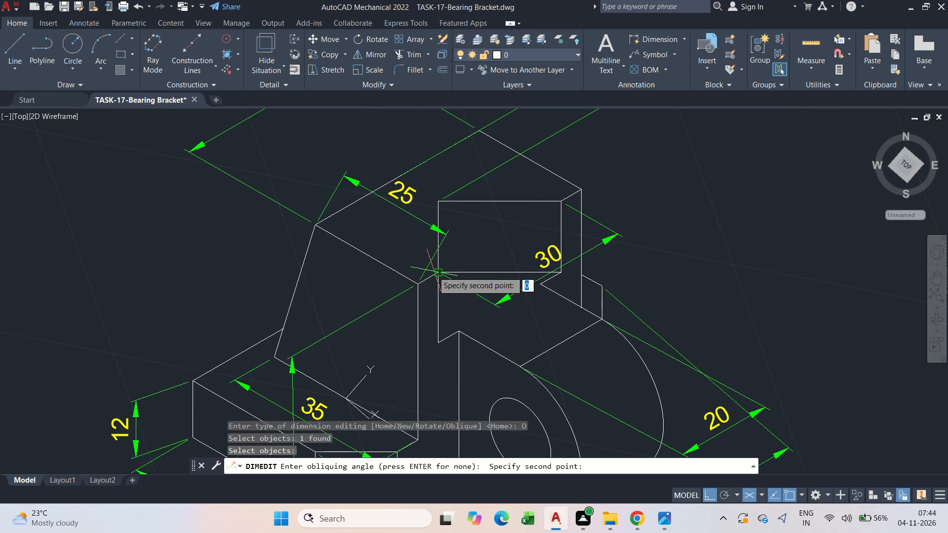
pyautogui.click(417, 281)
pyautogui.press('Escape')
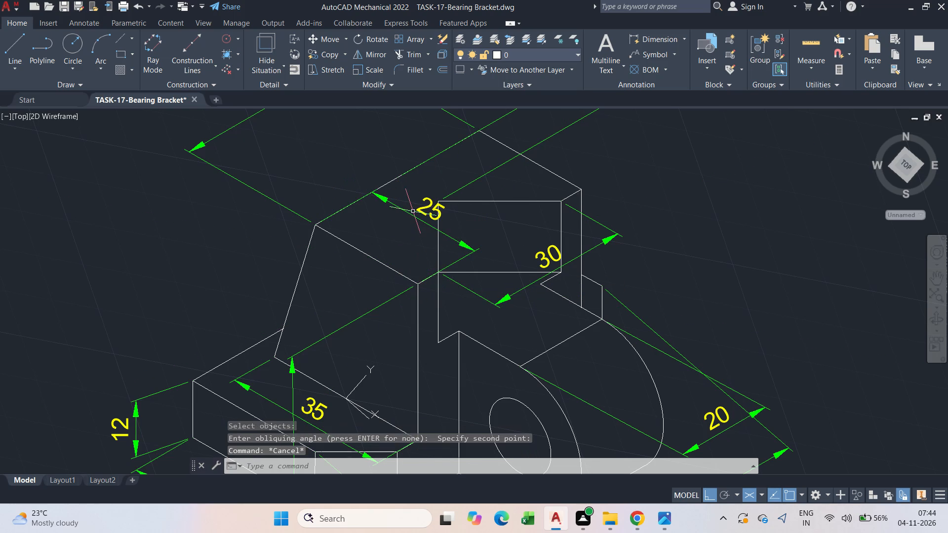
# Move the 25 dimension off the bracket's top face so it sits just outside the face's short front edge, beside the sloping side.
pyautogui.click(413, 210)
pyautogui.moveTo(413, 210); pyautogui.dragTo(416, 215)
pyautogui.click(425, 220)
pyautogui.click(420, 217)
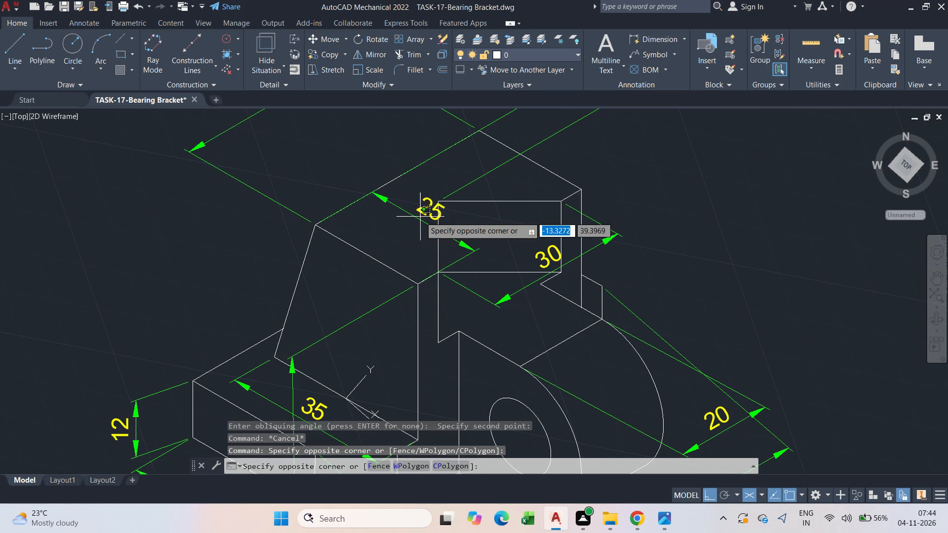
pyautogui.click(404, 205)
pyautogui.click(429, 209)
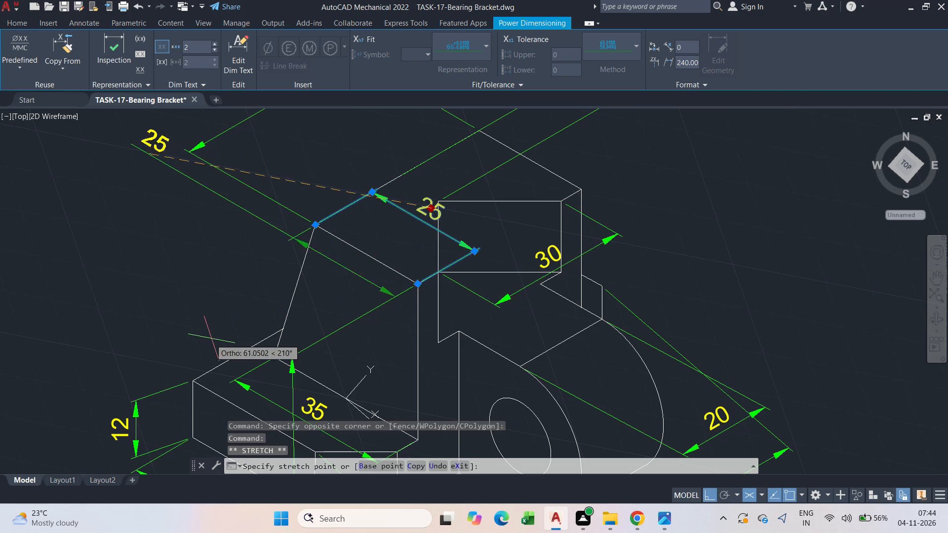
pyautogui.click(179, 352)
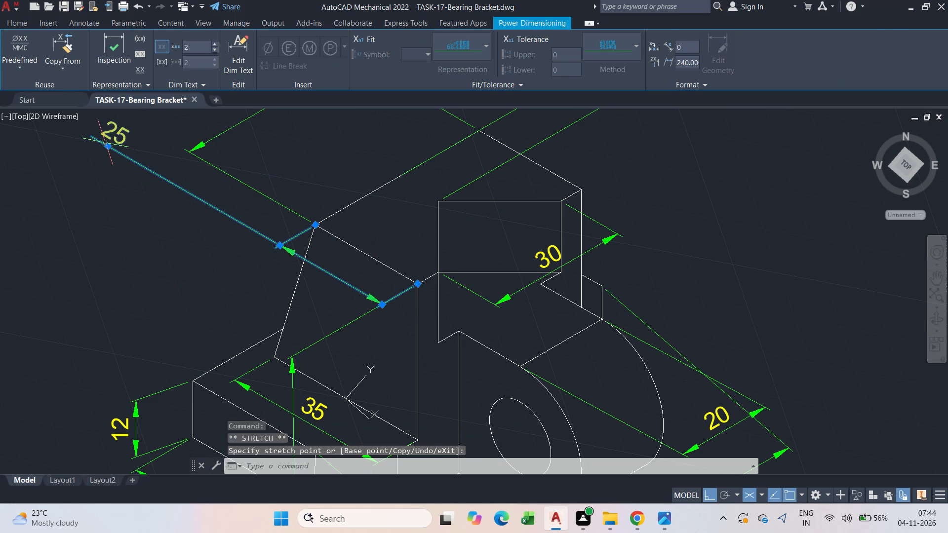
pyautogui.click(108, 146)
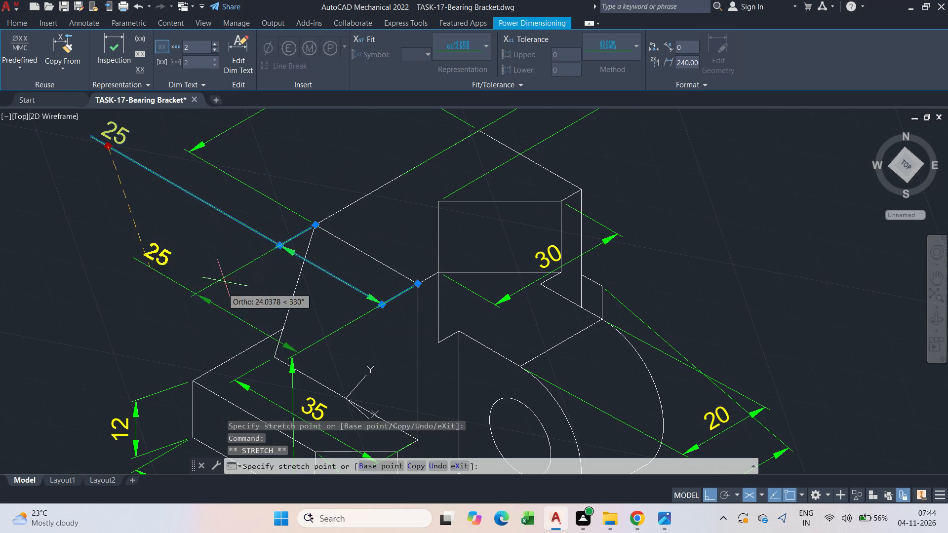
pyautogui.click(287, 324)
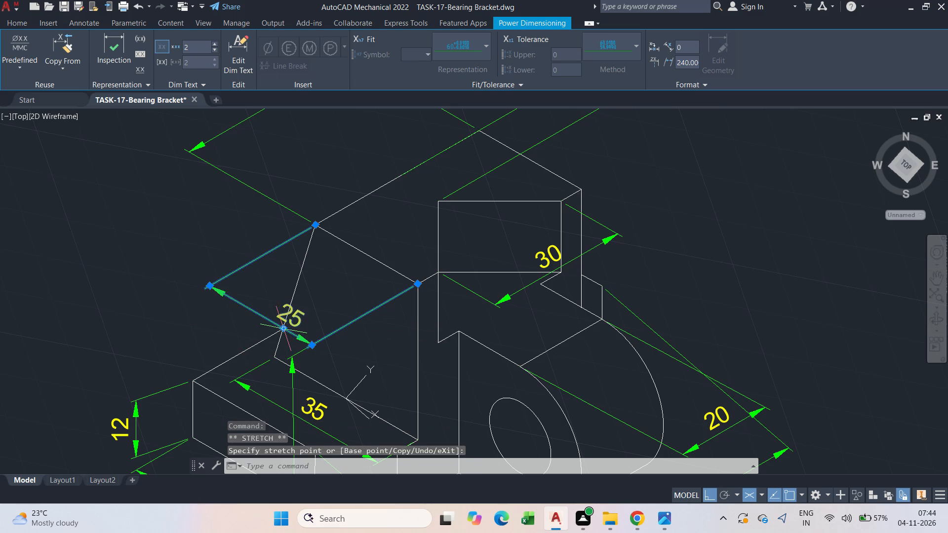
pyautogui.click(284, 332)
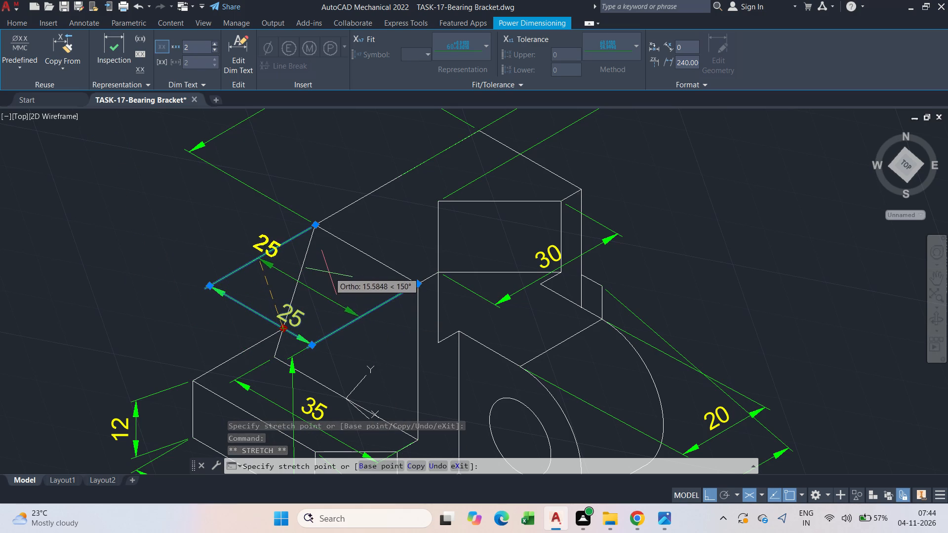
pyautogui.click(335, 266)
pyautogui.press('Escape')
pyautogui.press('Escape')
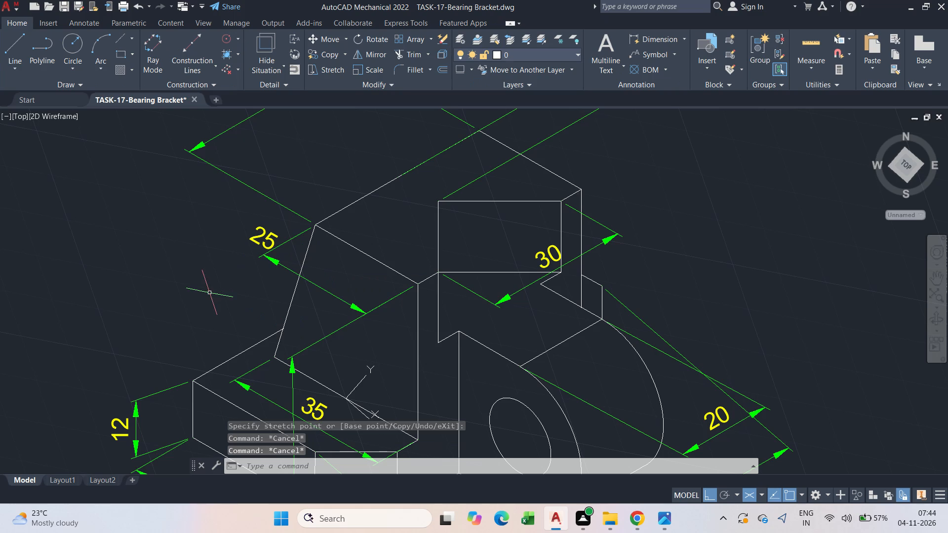
# Save the drawing.
pyautogui.hotkey('ctrl', 's')
# Examine the placement of the dimensions and leader notes across the whole bracket drawing.
pyautogui.scroll(-2, 367, 272)
pyautogui.middleClick(385, 289)
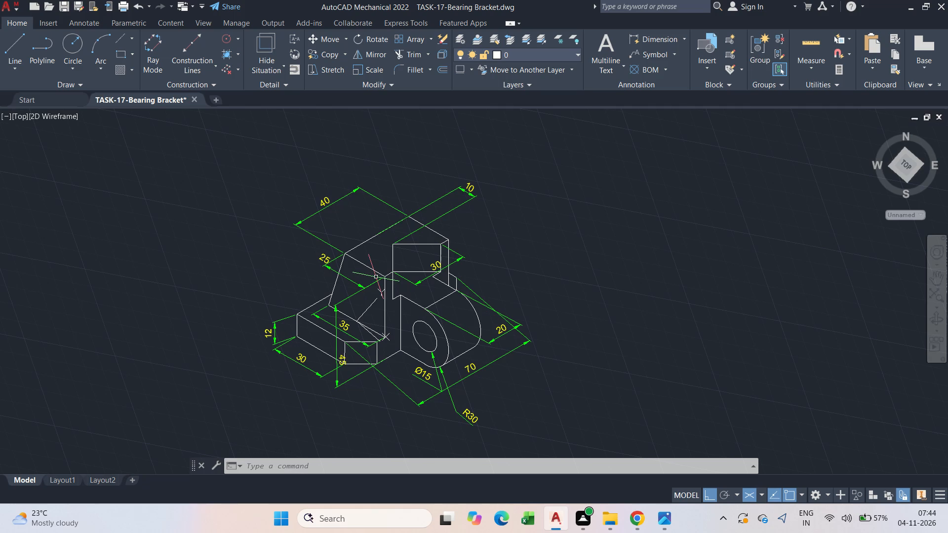
pyautogui.scroll(2, 491, 284)
pyautogui.scroll(-1, 387, 291)
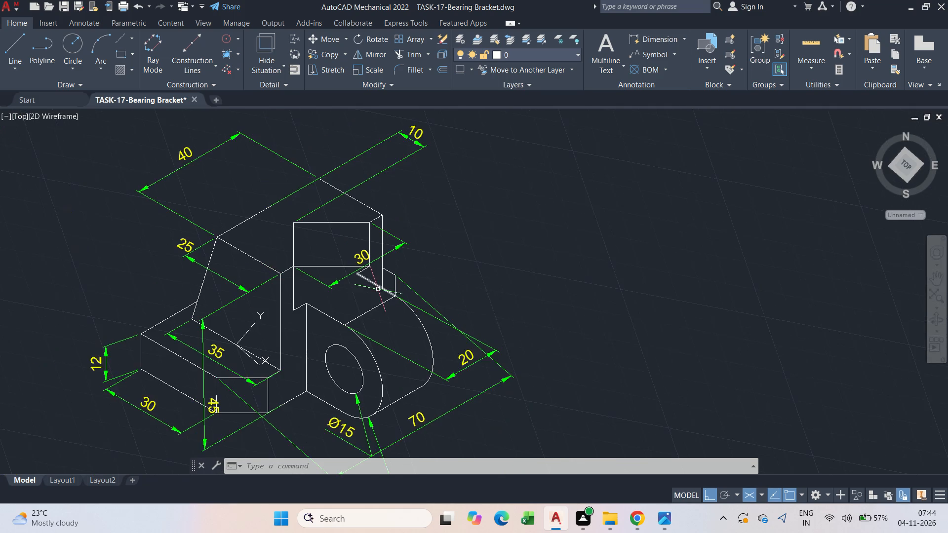
pyautogui.moveTo(377, 289); pyautogui.dragTo(378, 219, button='middle')
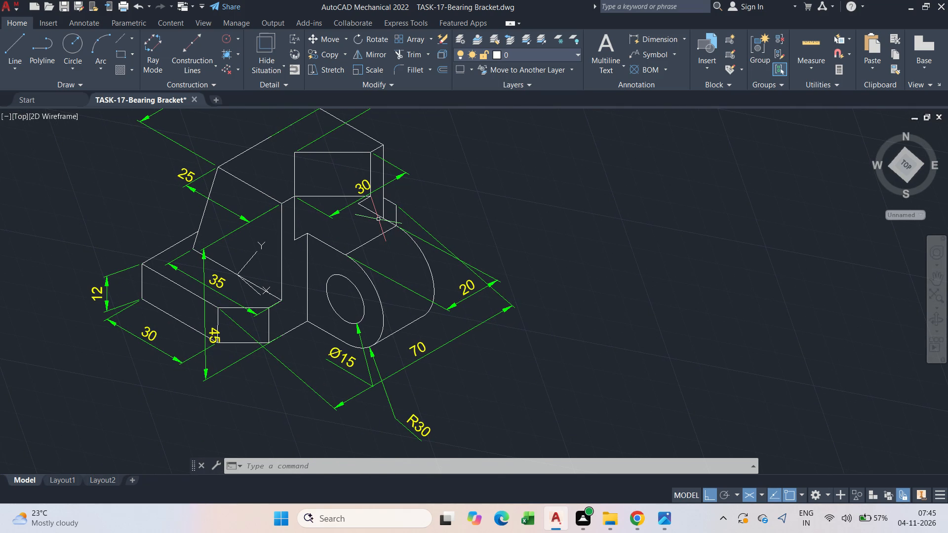
pyautogui.scroll(-2, 378, 219)
pyautogui.scroll(3, 344, 181)
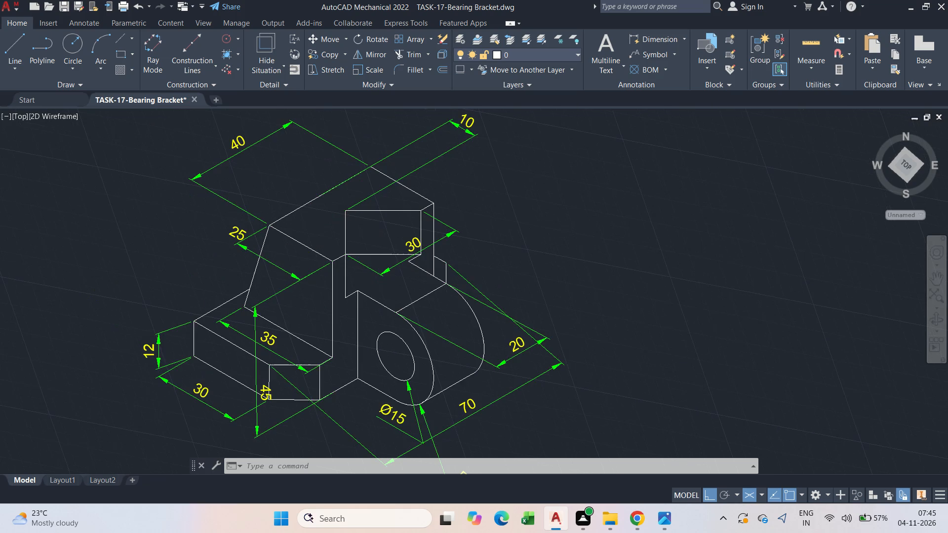
pyautogui.scroll(-1, 344, 181)
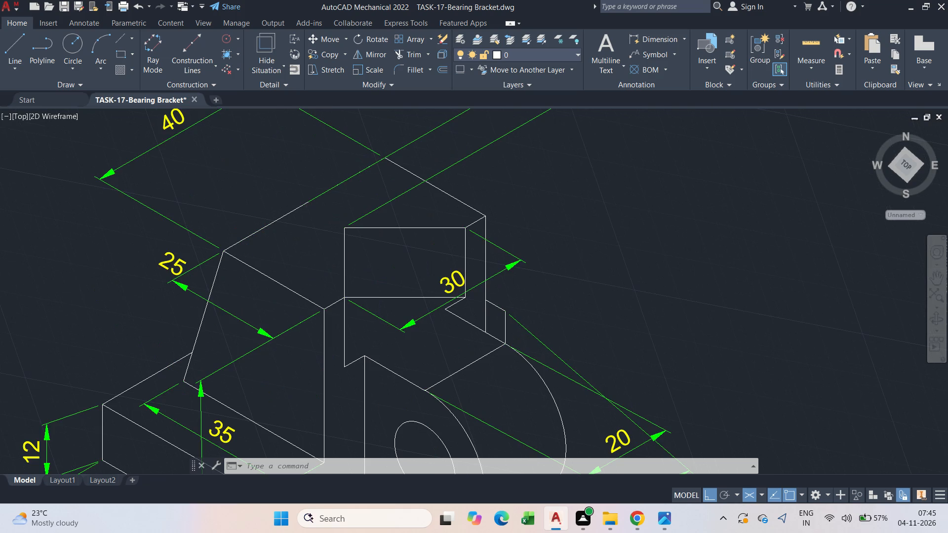
pyautogui.scroll(-1, 344, 181)
pyautogui.moveTo(323, 238); pyautogui.dragTo(415, 269, button='middle')
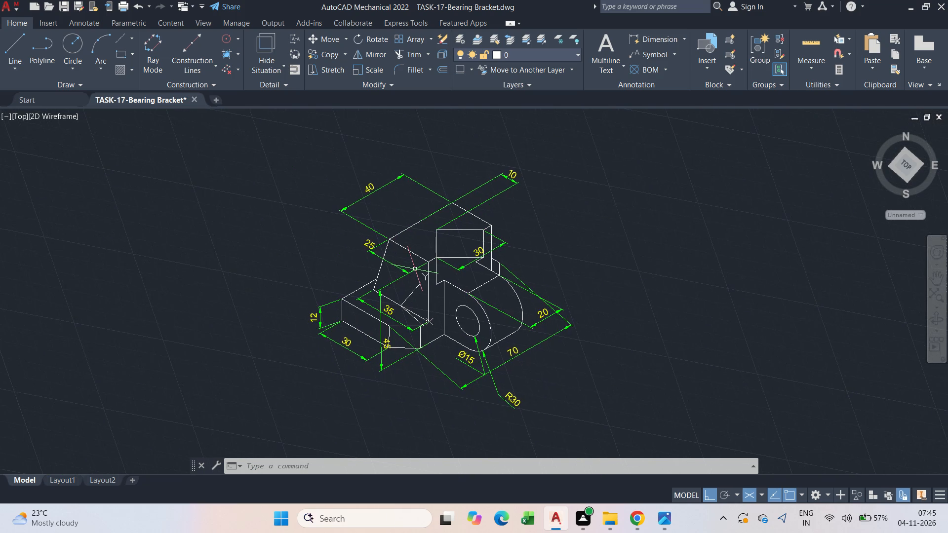
pyautogui.scroll(2, 414, 269)
pyautogui.scroll(-2, 414, 269)
pyautogui.scroll(2, 375, 301)
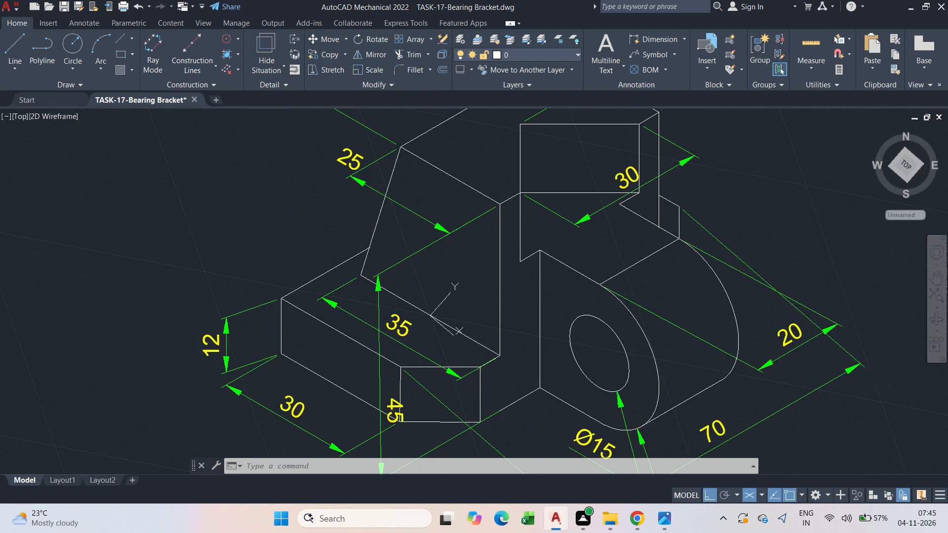
pyautogui.scroll(-3, 375, 301)
pyautogui.moveTo(375, 301); pyautogui.dragTo(422, 293, button='middle')
pyautogui.scroll(2, 413, 285)
pyautogui.scroll(-1, 413, 285)
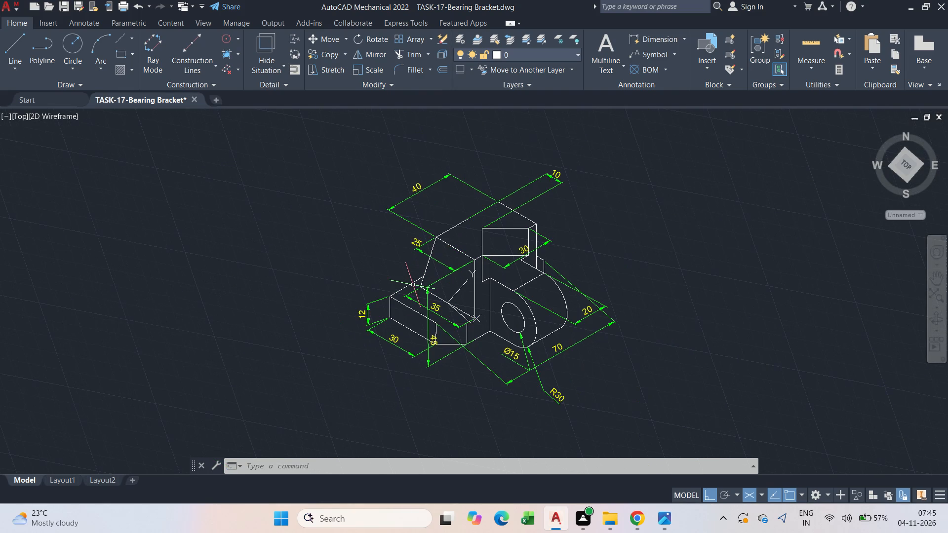
pyautogui.moveTo(448, 237); pyautogui.dragTo(444, 249, button='middle')
pyautogui.scroll(3, 435, 262)
pyautogui.scroll(-2, 435, 262)
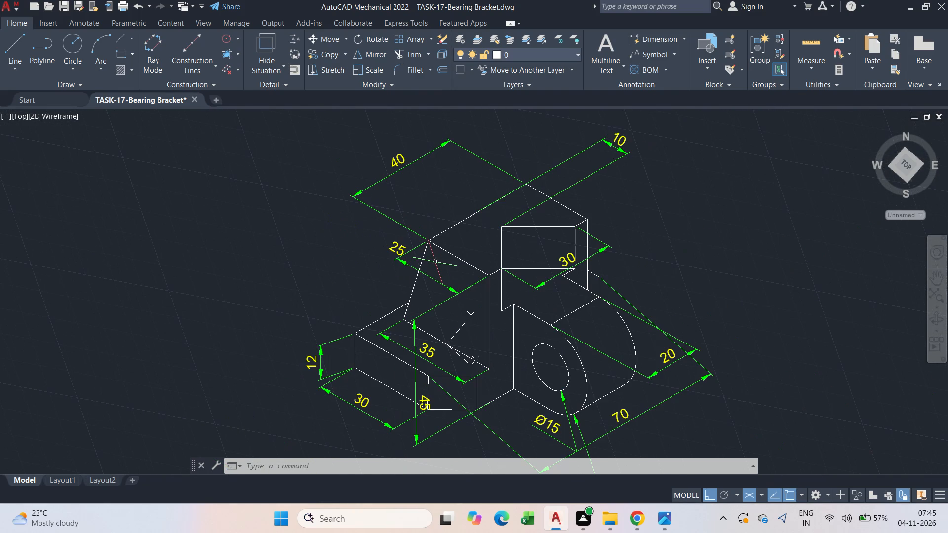
pyautogui.moveTo(487, 258); pyautogui.dragTo(425, 240, button='middle')
pyautogui.scroll(1, 424, 240)
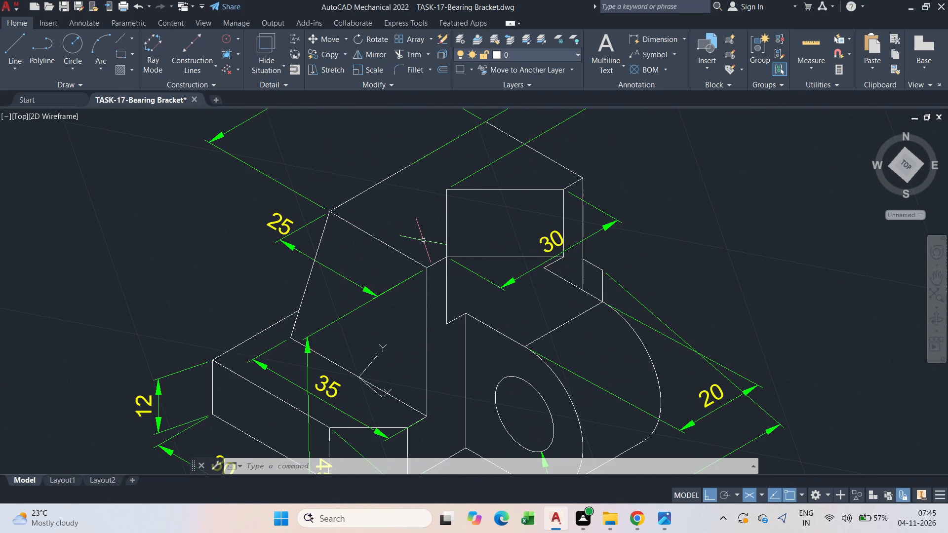
pyautogui.scroll(-1, 423, 240)
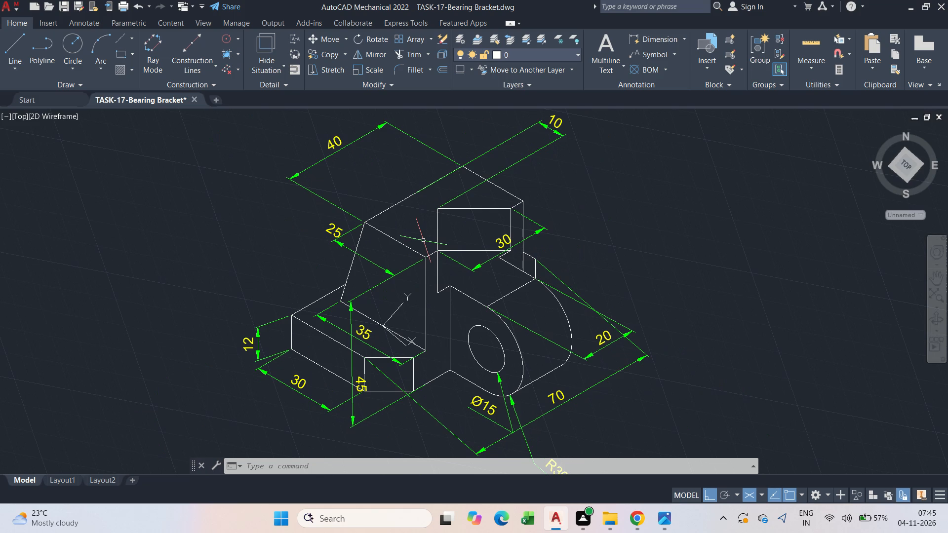
# Start a plot that reuses the previous plot's page setup, with DWG To PDF.pc3 as the plotter.
pyautogui.hotkey('ctrl', 'p')
pyautogui.click(422, 134)
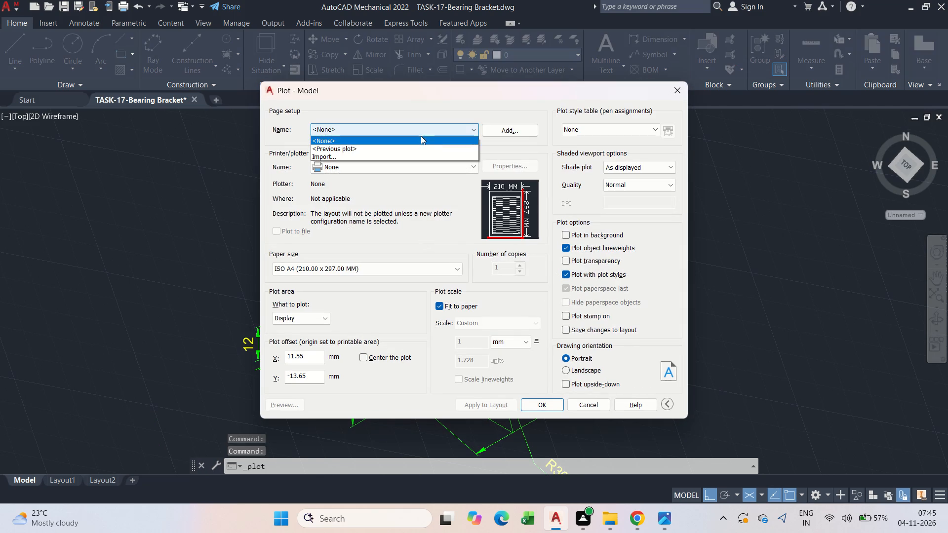
pyautogui.click(426, 146)
pyautogui.click(420, 158)
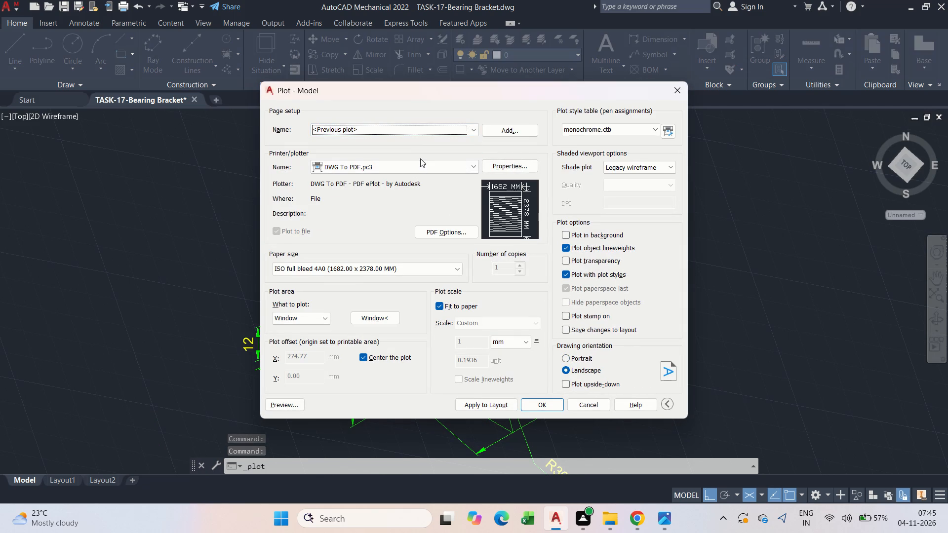
pyautogui.click(425, 169)
pyautogui.click(425, 169)
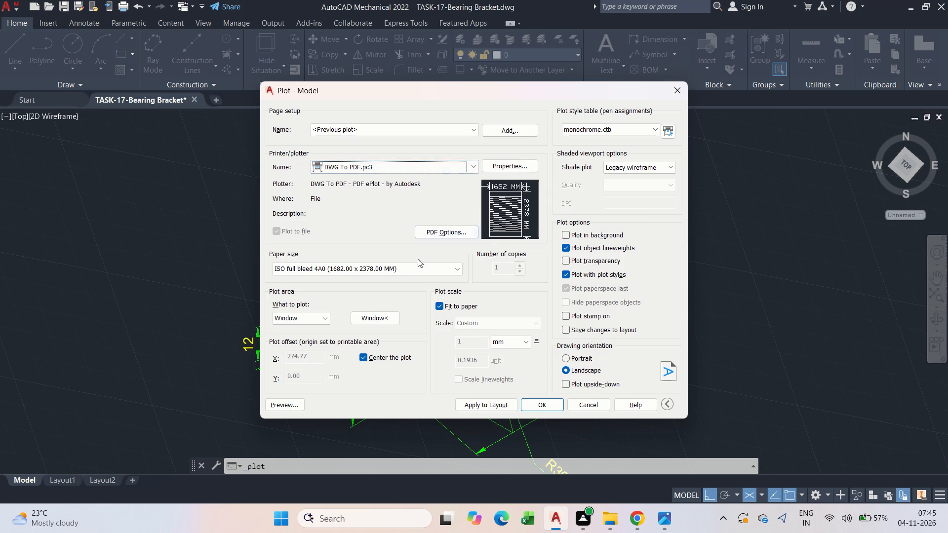
# Define the plot area as a window enclosing the whole bracket with all its dimensions and notes.
pyautogui.click(385, 316)
pyautogui.scroll(-3, 372, 280)
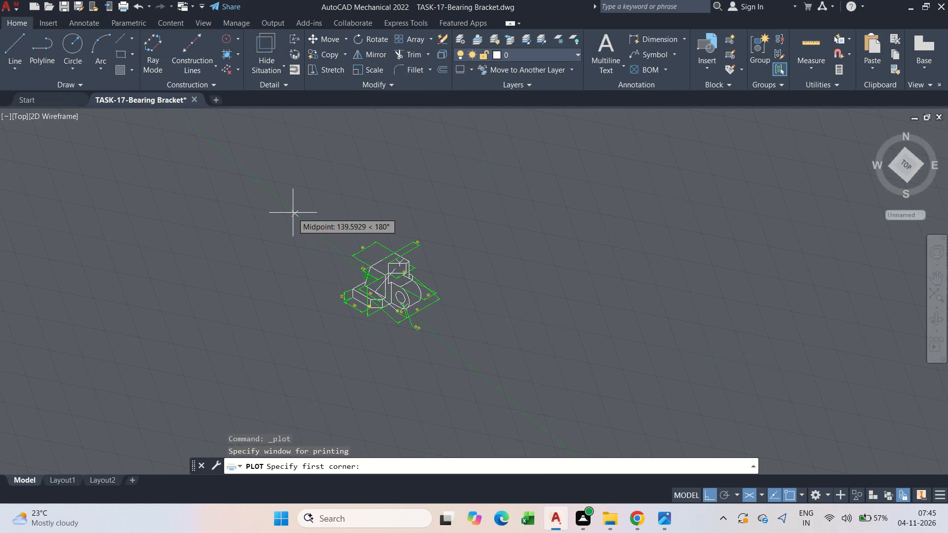
pyautogui.moveTo(292, 212); pyautogui.dragTo(300, 218)
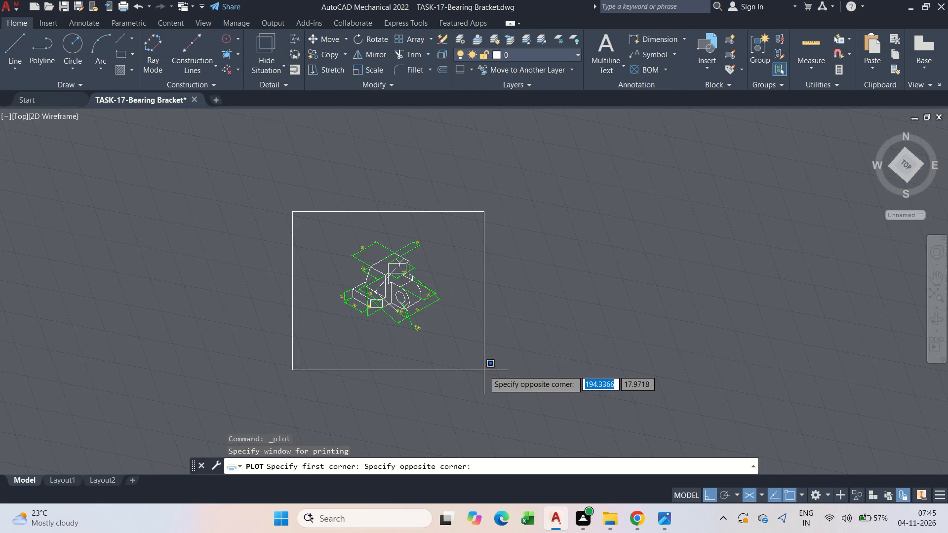
pyautogui.click(487, 369)
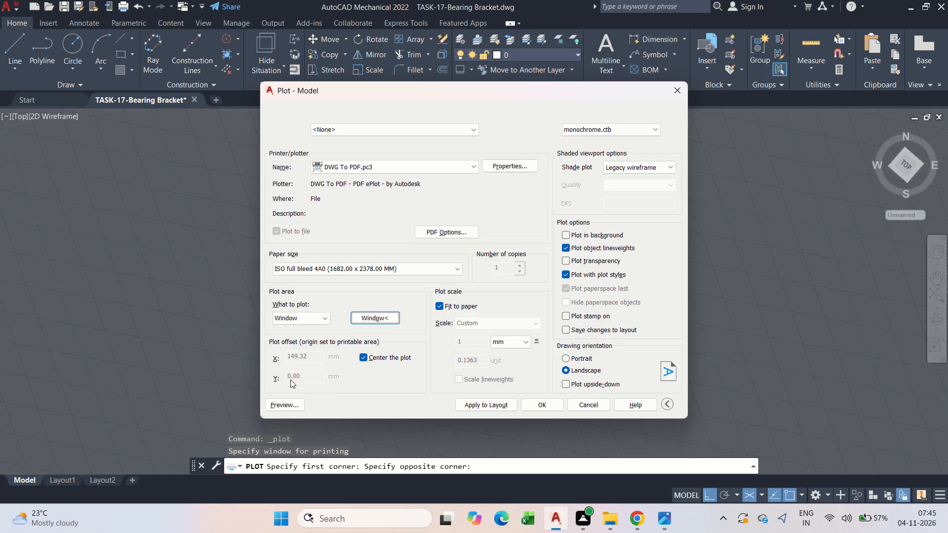
# Preview the plot and inspect the bracket and its dimensions up close.
pyautogui.click(299, 405)
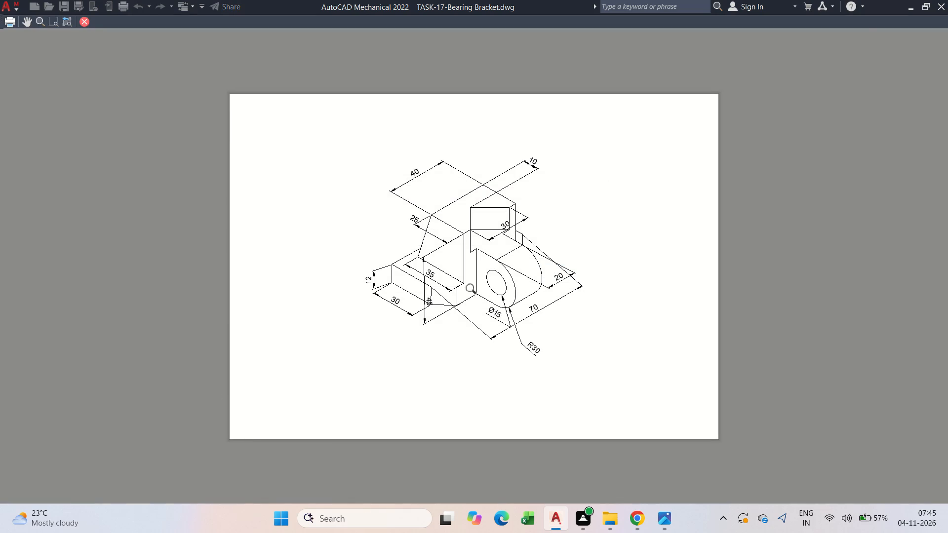
pyautogui.scroll(4, 474, 290)
pyautogui.scroll(-2, 474, 290)
pyautogui.moveTo(474, 290); pyautogui.dragTo(457, 310, button='middle')
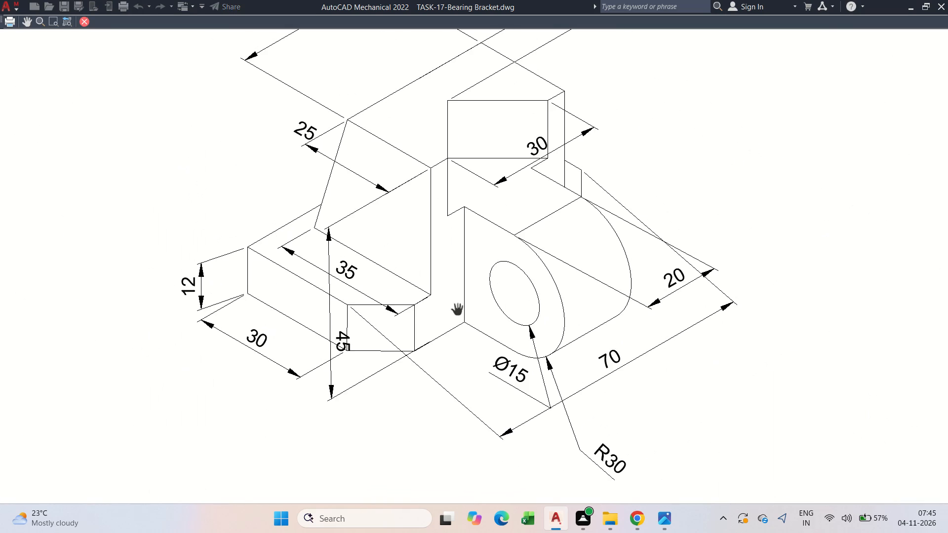
# Plot the drawing to TASK-17-Bearing Bracket-Model.pdf in the TASKS -2ND WEEK folder.
pyautogui.click(14, 20)
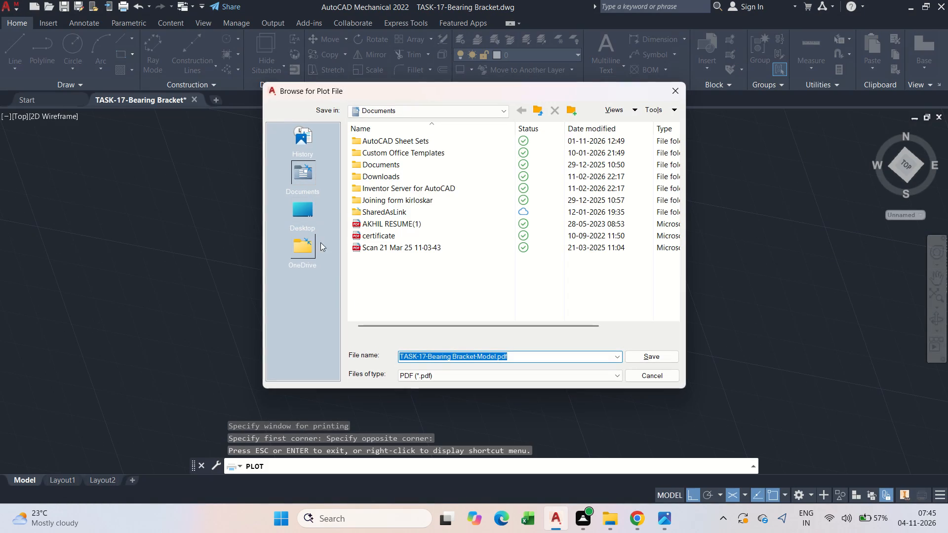
pyautogui.click(306, 260)
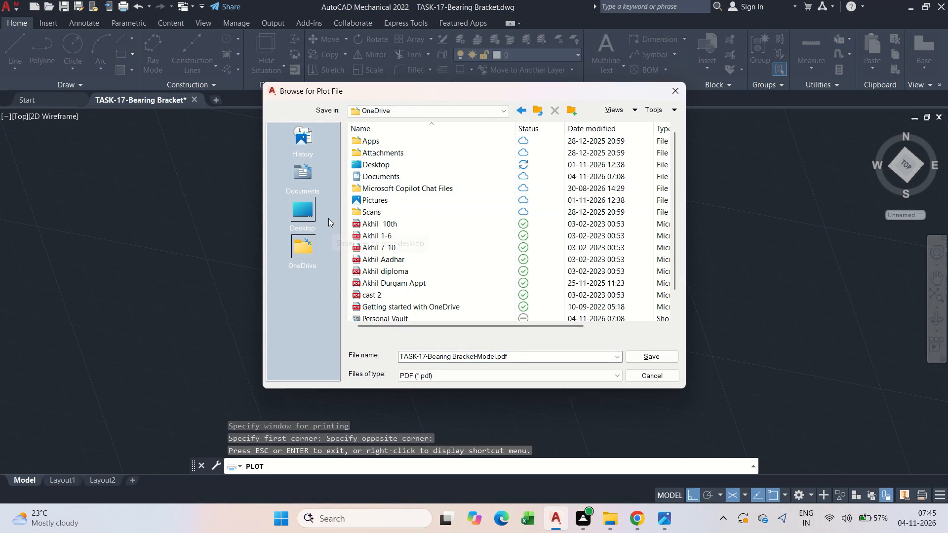
pyautogui.click(305, 220)
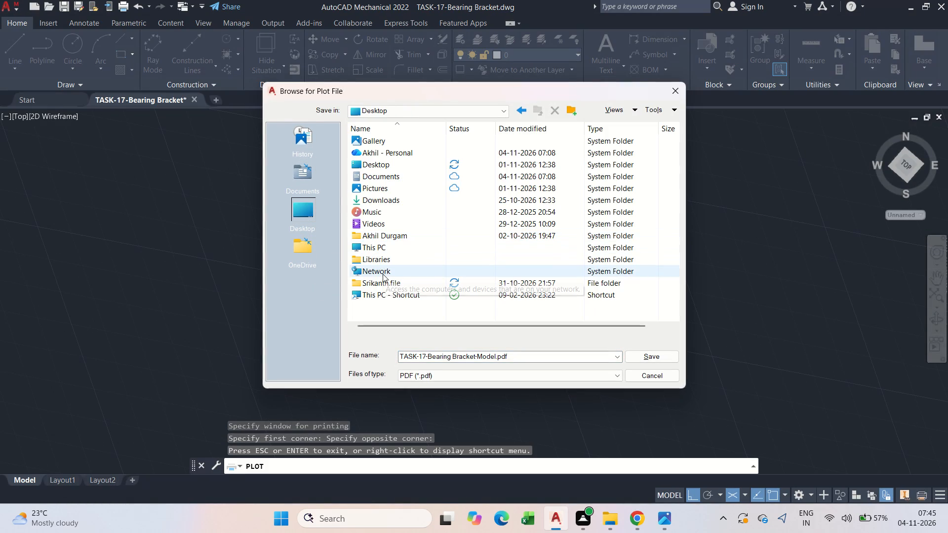
pyautogui.doubleClick(385, 286)
pyautogui.click(389, 304)
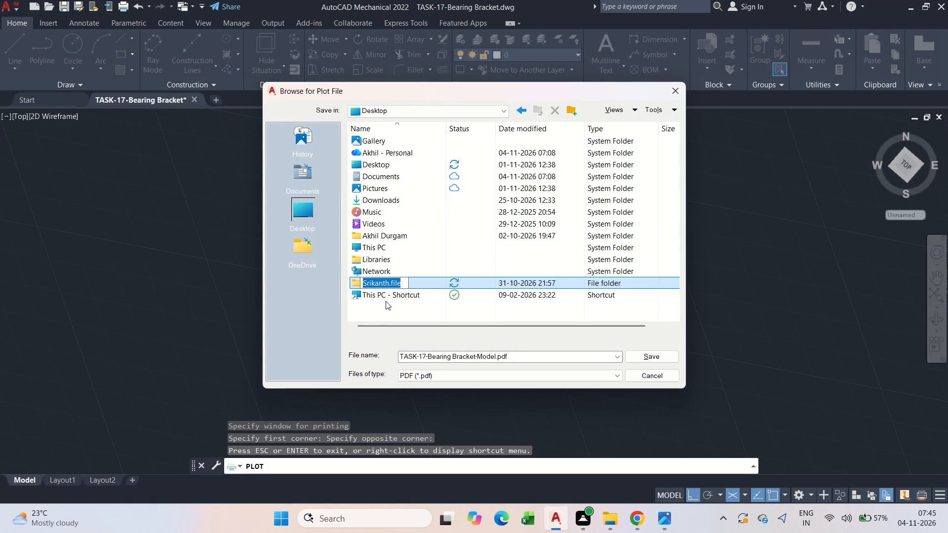
pyautogui.doubleClick(392, 283)
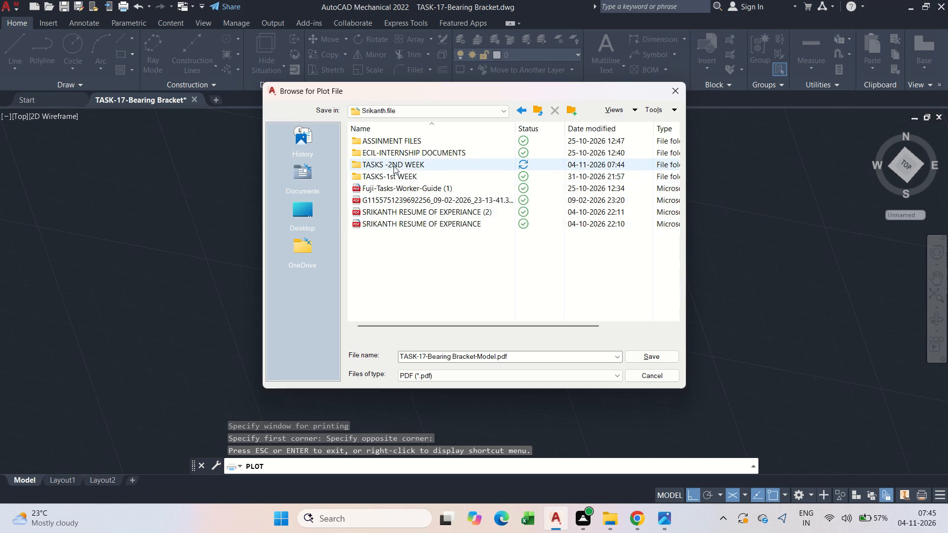
pyautogui.doubleClick(394, 166)
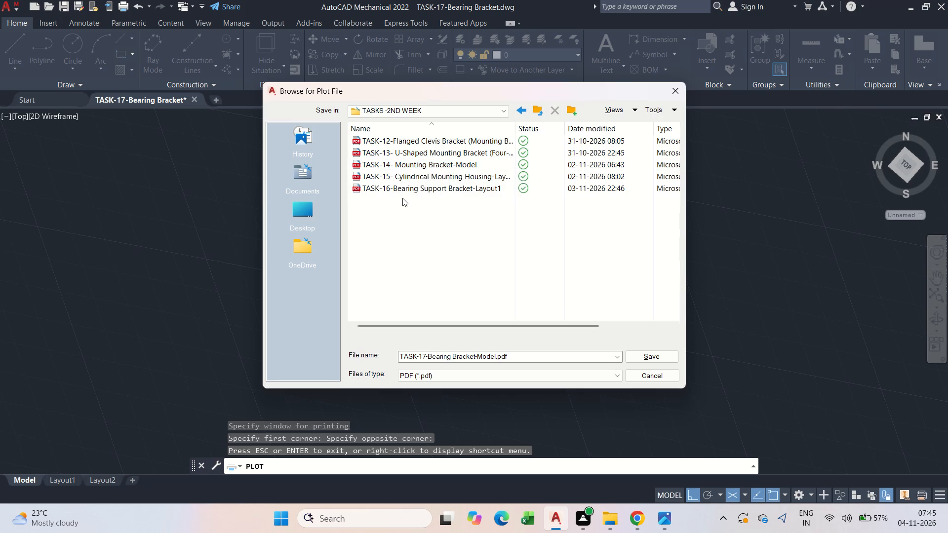
pyautogui.click(642, 350)
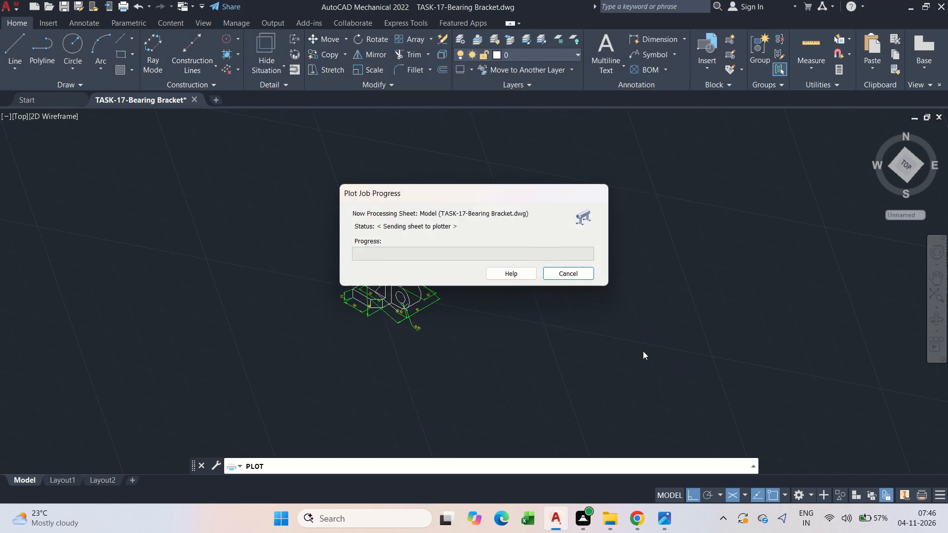
# Look over the plotted bracket PDF in Microsoft Edge.
pyautogui.scroll(-5, 460, 259)
pyautogui.scroll(4, 446, 267)
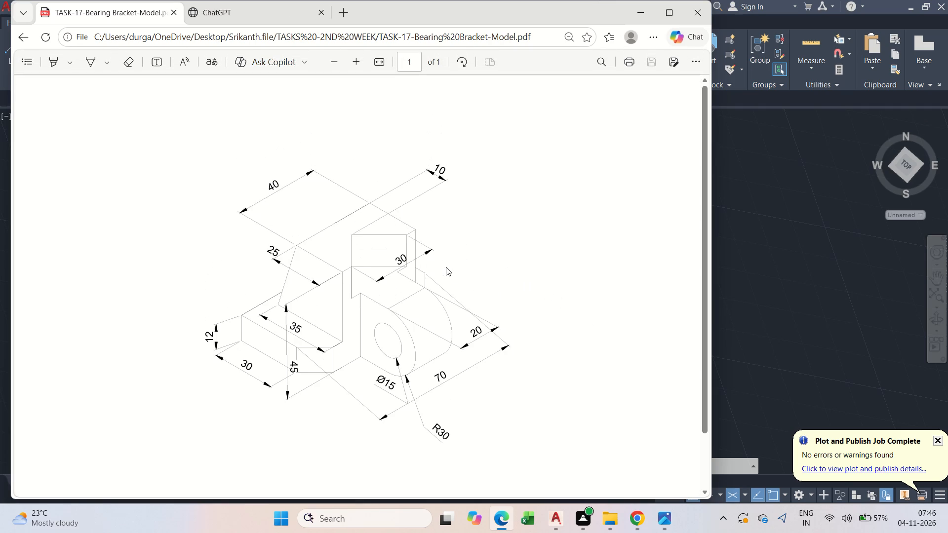
pyautogui.scroll(-3, 444, 268)
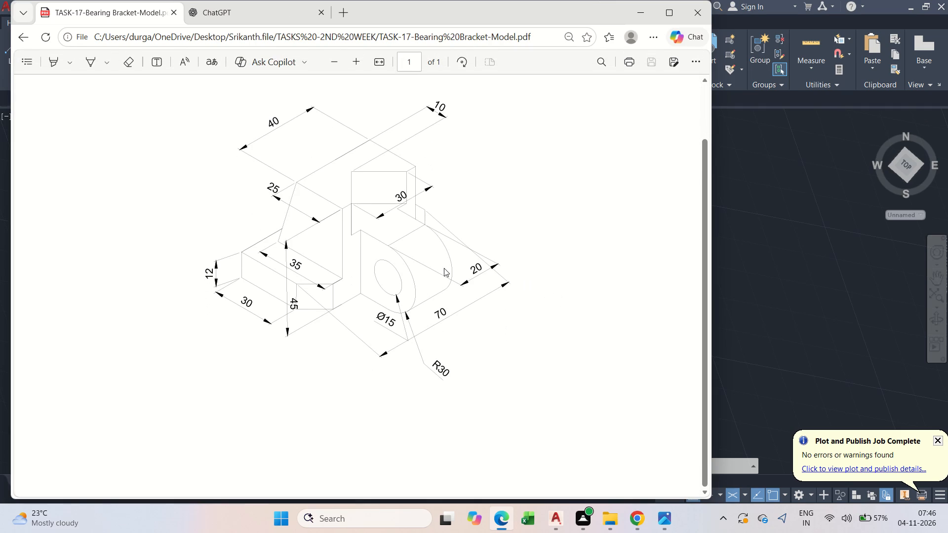
# Return to the AutoCAD Mechanical drawing and examine the bracket's edges, rounded boss, hole and dimensions up close.
pyautogui.click(635, 20)
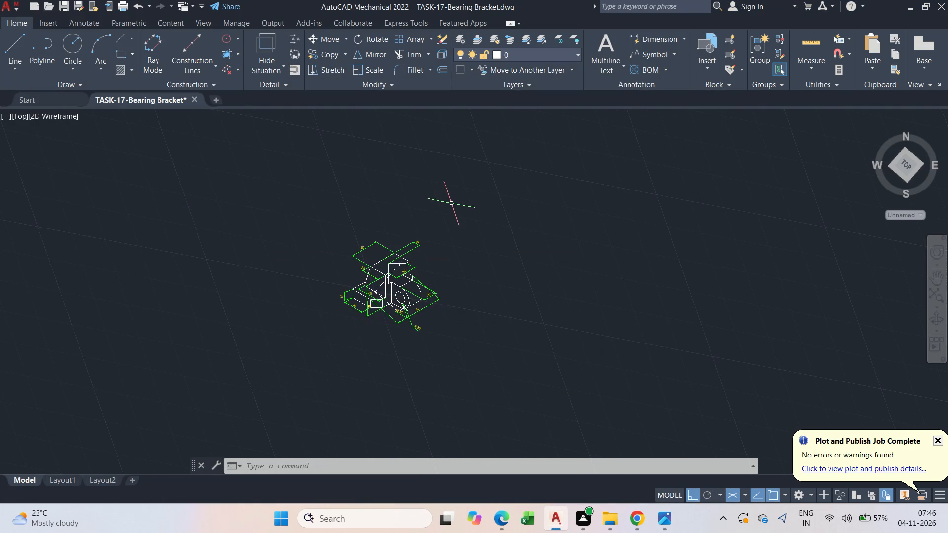
pyautogui.scroll(-1, 451, 203)
pyautogui.scroll(4, 442, 219)
pyautogui.scroll(-1, 326, 259)
pyautogui.moveTo(325, 270); pyautogui.dragTo(398, 183, button='middle')
pyautogui.scroll(3, 346, 241)
pyautogui.scroll(-1, 344, 227)
pyautogui.moveTo(432, 203); pyautogui.dragTo(456, 196, button='middle')
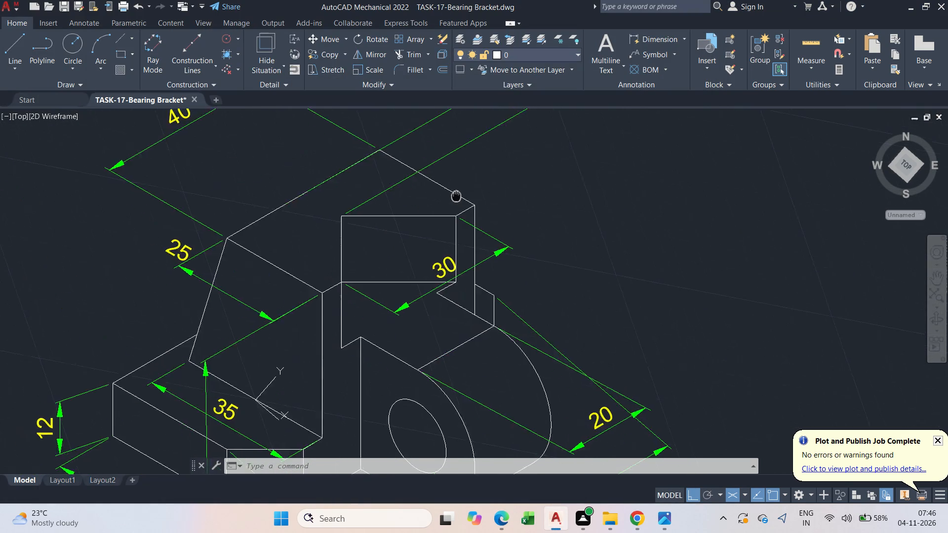
pyautogui.moveTo(456, 196); pyautogui.dragTo(472, 187, button='middle')
pyautogui.scroll(-1, 472, 187)
pyautogui.scroll(3, 405, 313)
pyautogui.scroll(-2, 405, 313)
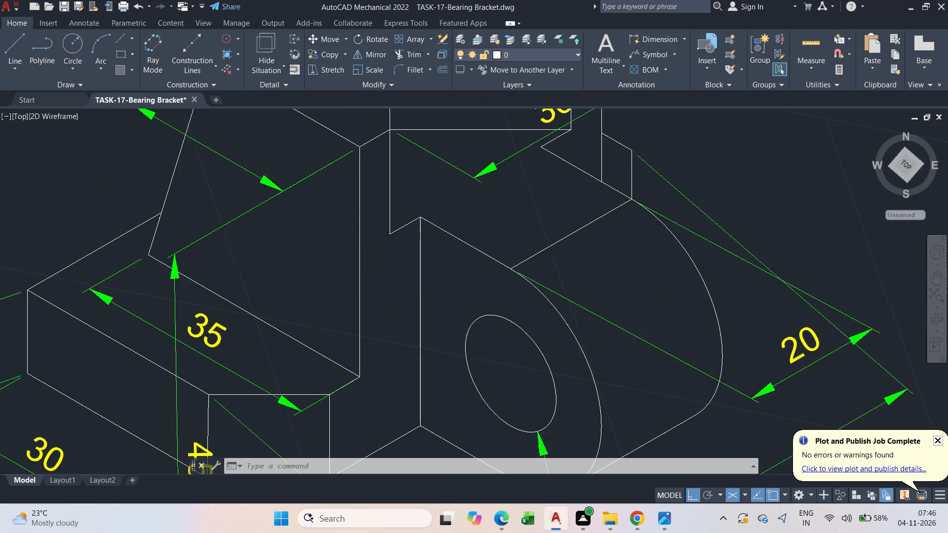
pyautogui.moveTo(416, 306); pyautogui.dragTo(402, 187, button='middle')
pyautogui.scroll(1, 433, 225)
pyautogui.middleClick(433, 225)
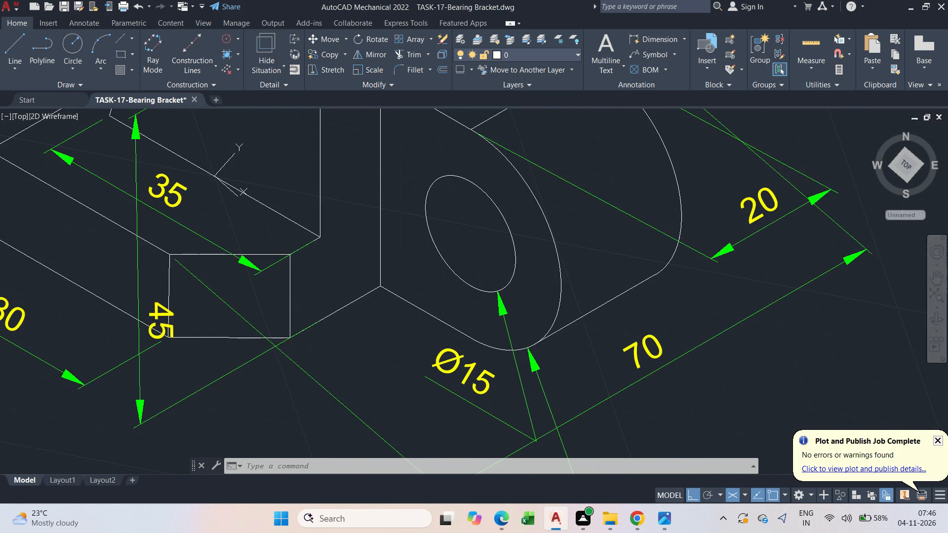
pyautogui.scroll(-2, 433, 225)
pyautogui.middleClick(433, 225)
pyautogui.scroll(2, 433, 226)
pyautogui.scroll(-1, 433, 226)
pyautogui.moveTo(433, 226); pyautogui.dragTo(433, 239, button='middle')
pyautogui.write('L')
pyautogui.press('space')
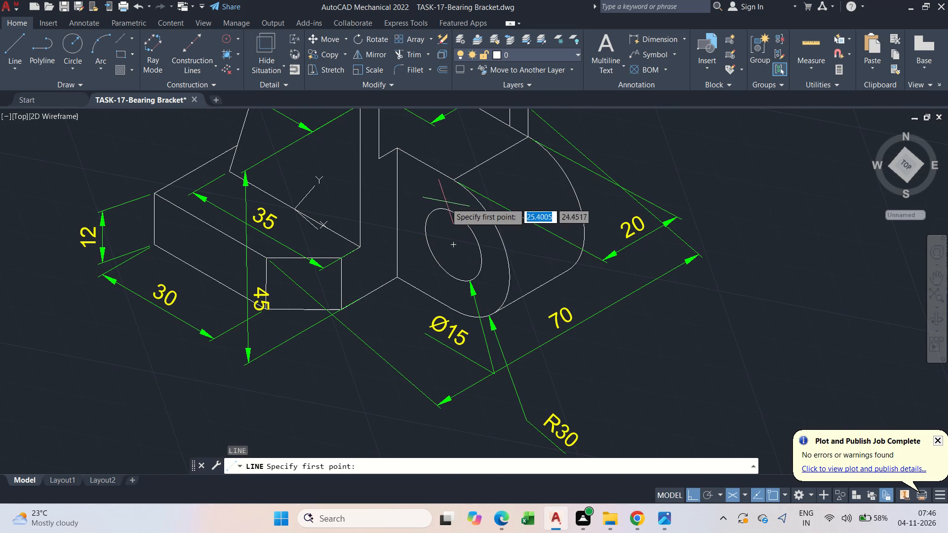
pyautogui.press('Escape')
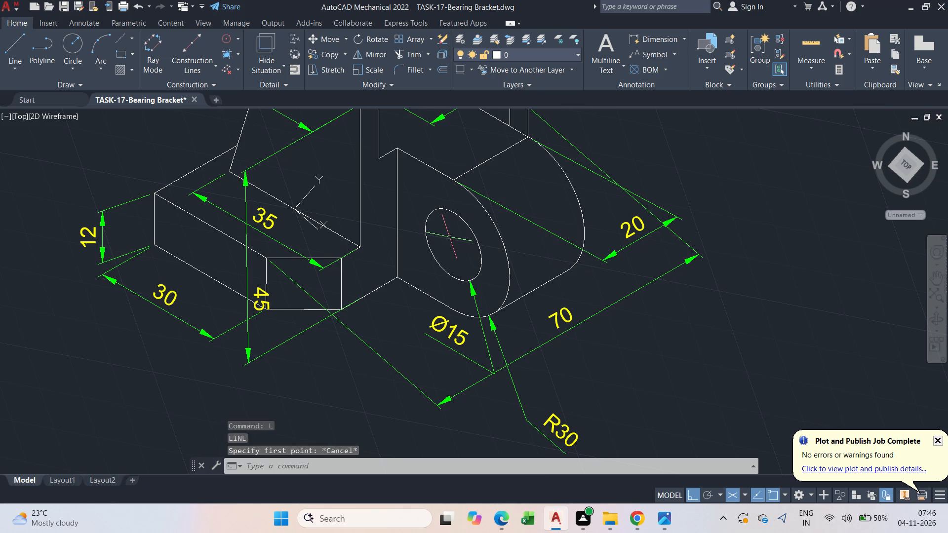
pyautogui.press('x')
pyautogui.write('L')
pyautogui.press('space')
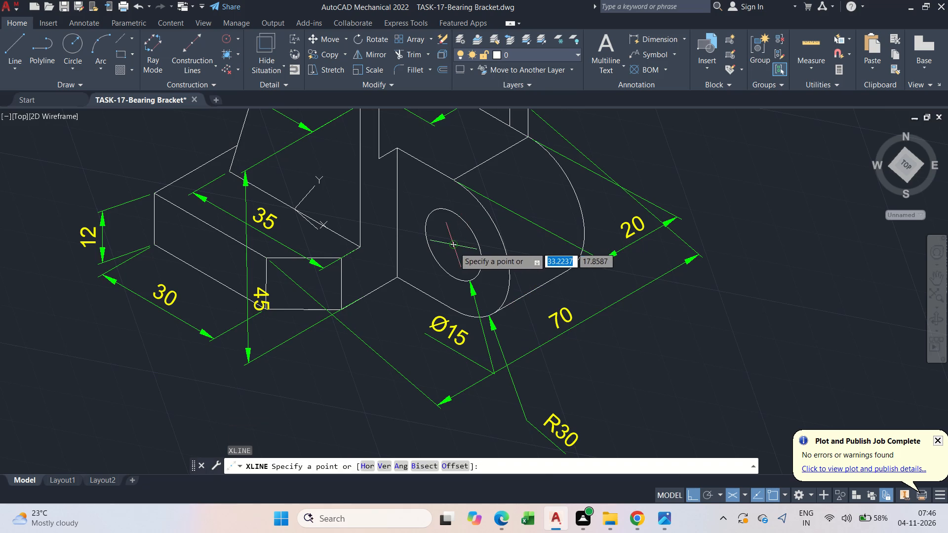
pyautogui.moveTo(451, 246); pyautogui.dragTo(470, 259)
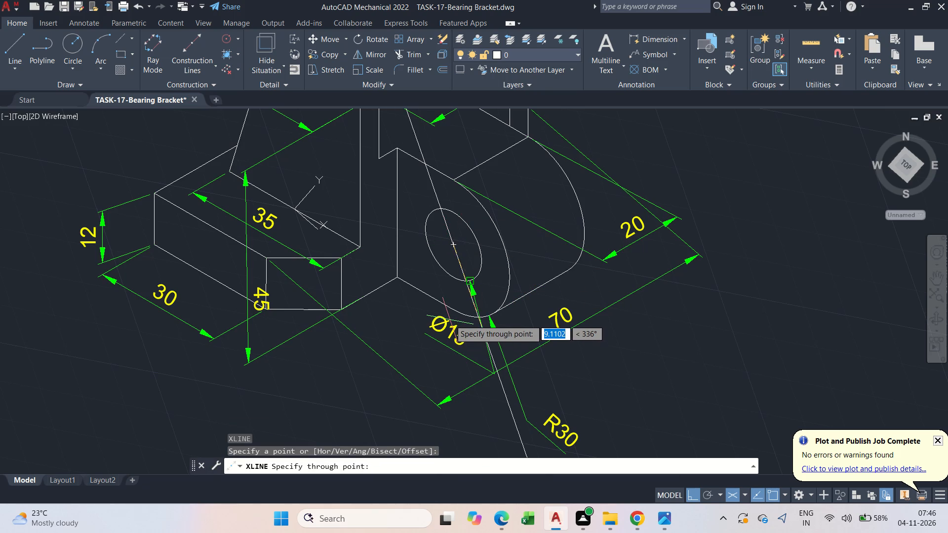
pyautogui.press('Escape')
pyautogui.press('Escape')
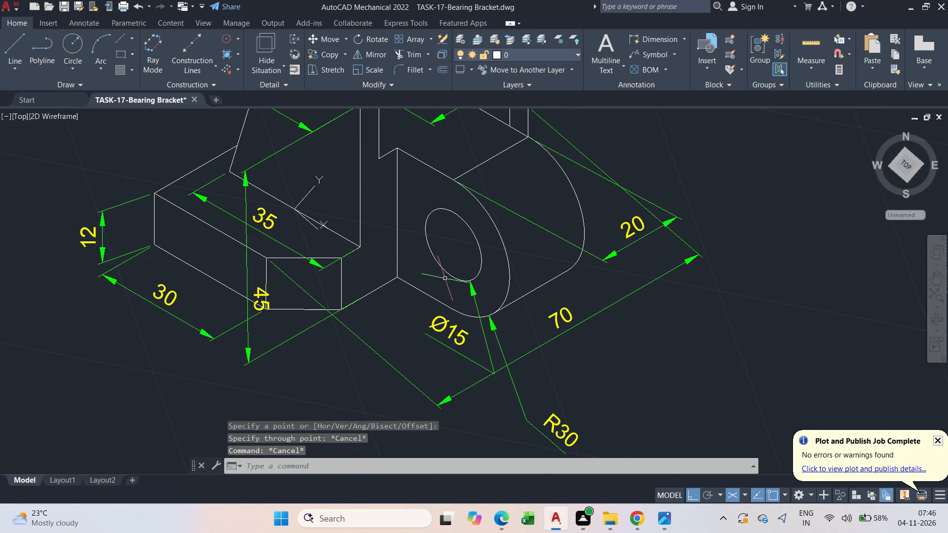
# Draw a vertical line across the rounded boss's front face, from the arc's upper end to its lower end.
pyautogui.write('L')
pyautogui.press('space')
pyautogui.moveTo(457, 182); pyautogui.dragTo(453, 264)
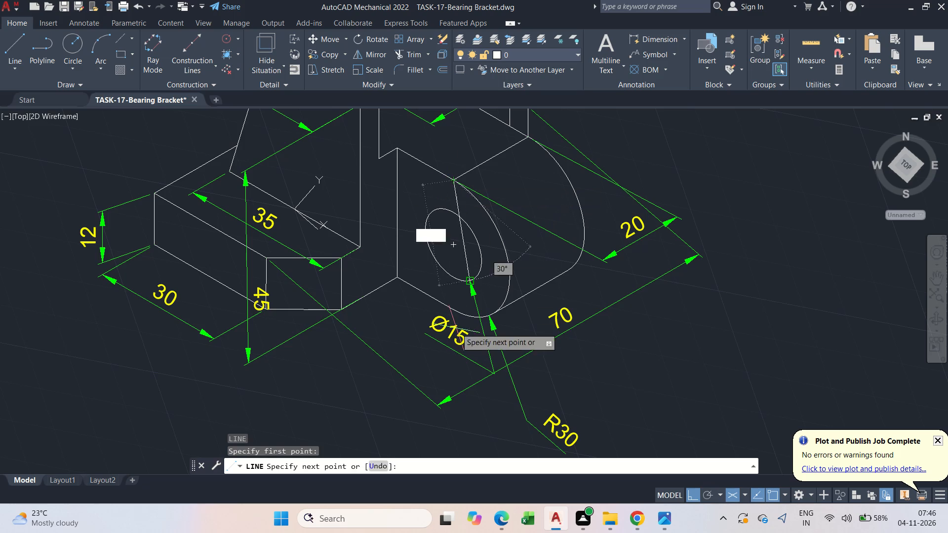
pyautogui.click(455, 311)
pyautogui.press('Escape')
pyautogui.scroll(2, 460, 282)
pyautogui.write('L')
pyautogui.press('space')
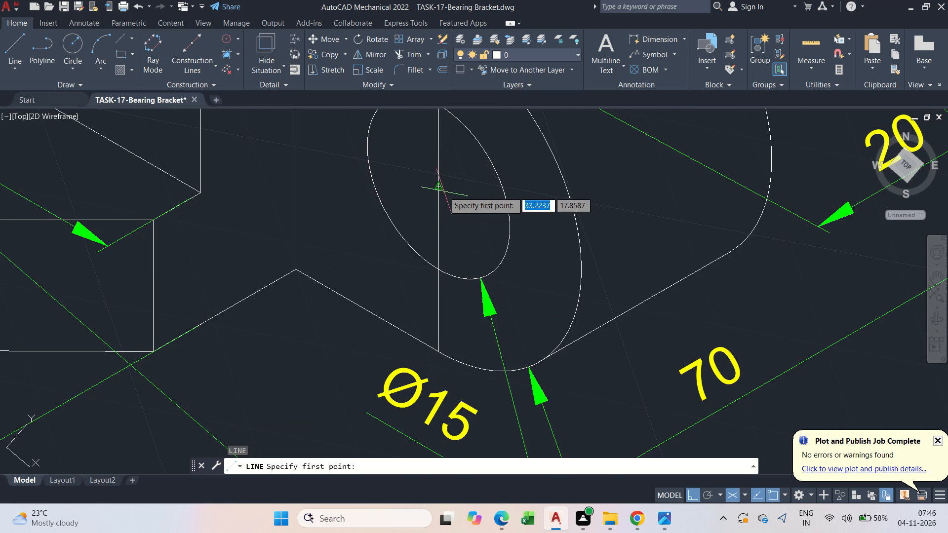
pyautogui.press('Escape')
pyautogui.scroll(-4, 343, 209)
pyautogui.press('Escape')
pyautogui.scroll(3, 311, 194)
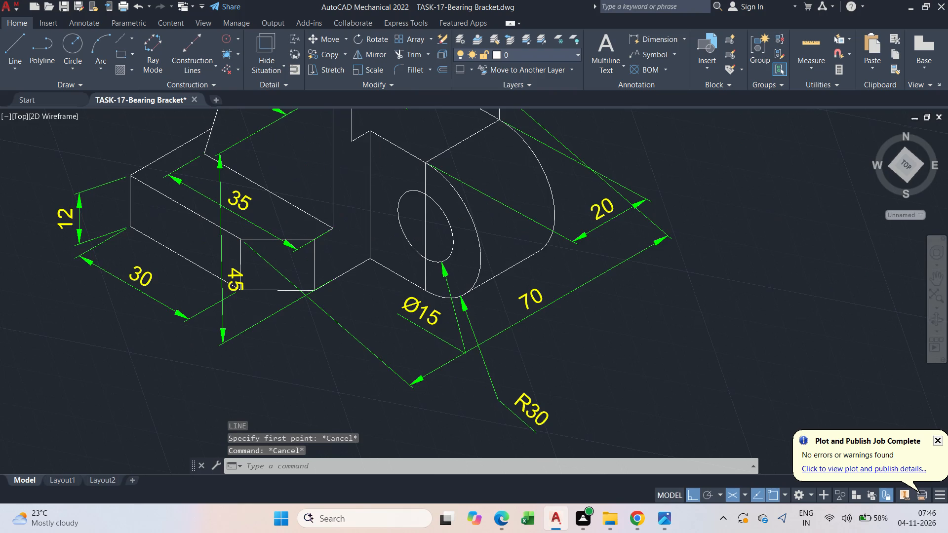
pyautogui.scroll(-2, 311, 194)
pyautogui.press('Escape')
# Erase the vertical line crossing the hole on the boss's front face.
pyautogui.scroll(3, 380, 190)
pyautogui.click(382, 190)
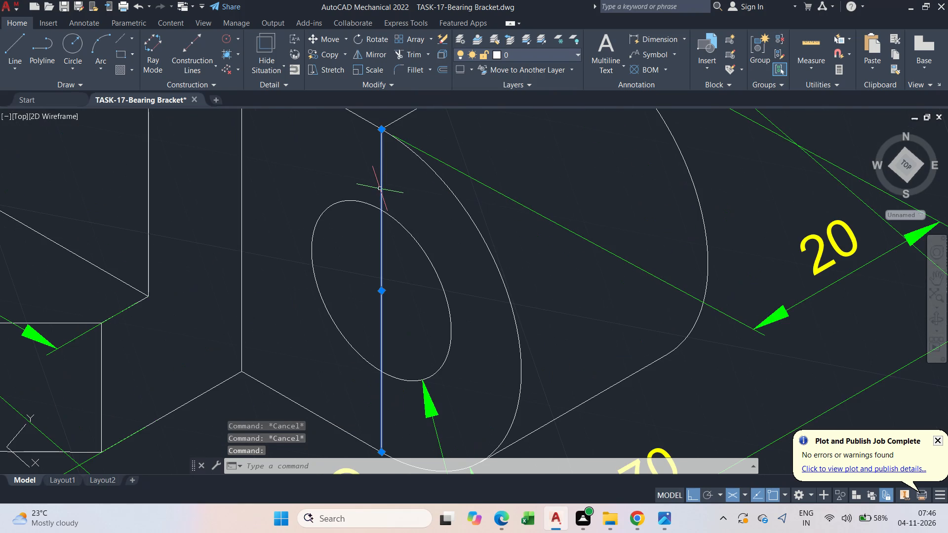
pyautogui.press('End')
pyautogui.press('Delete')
# Save the TASK-17-Bearing Bracket drawing.
pyautogui.scroll(-3, 377, 189)
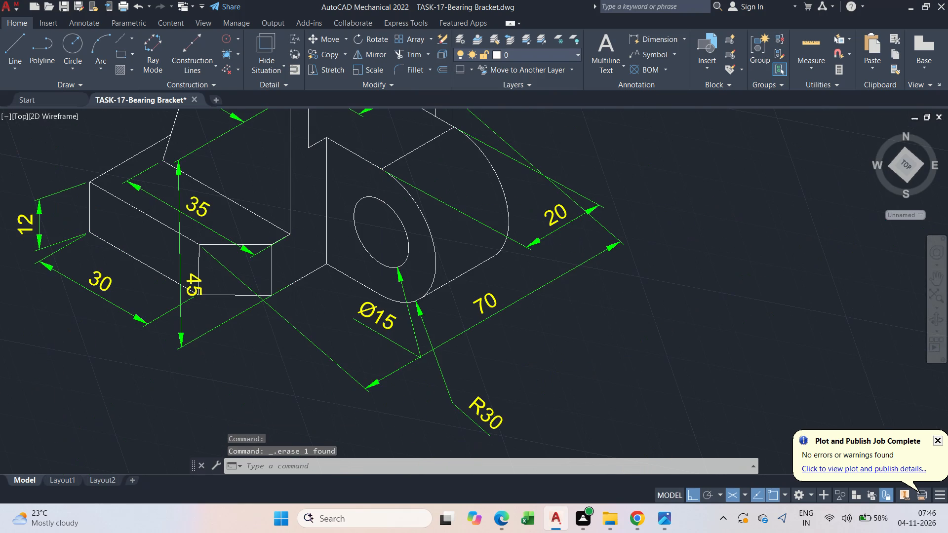
pyautogui.scroll(-3, 383, 197)
pyautogui.moveTo(393, 211); pyautogui.dragTo(428, 271, button='middle')
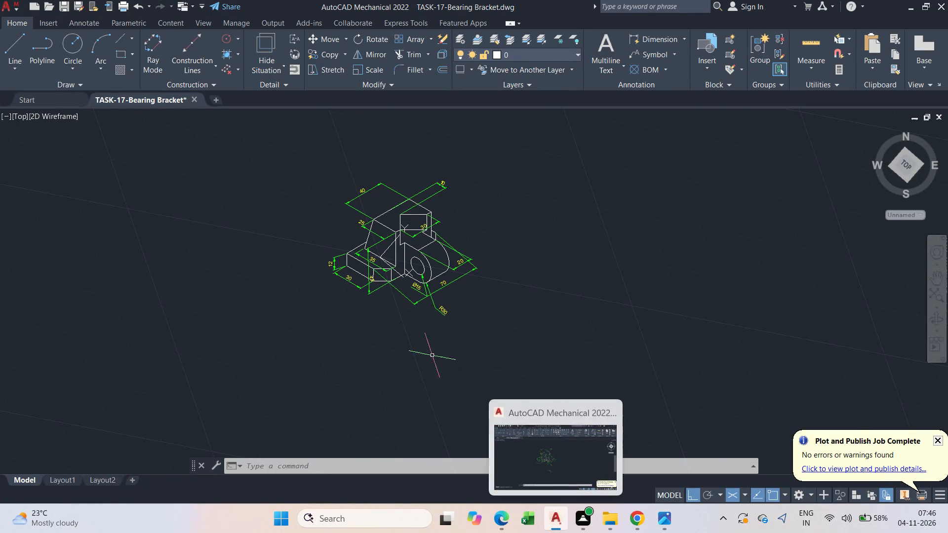
pyautogui.scroll(-2, 336, 294)
pyautogui.moveTo(389, 331); pyautogui.dragTo(444, 321, button='middle')
pyautogui.press('Escape')
pyautogui.hotkey('ctrl', 's')
pyautogui.hotkey('ctrl', 's')
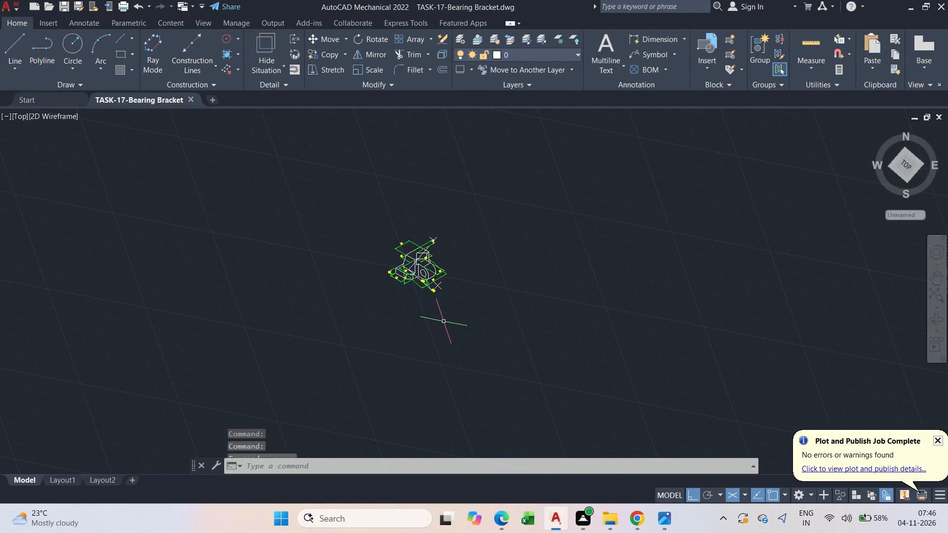
pyautogui.press('s')
pyautogui.press('Escape')
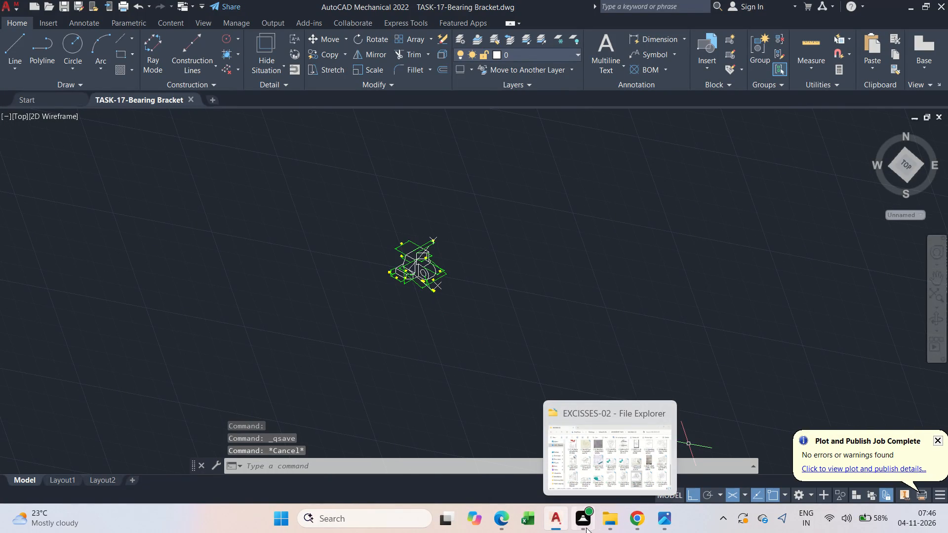